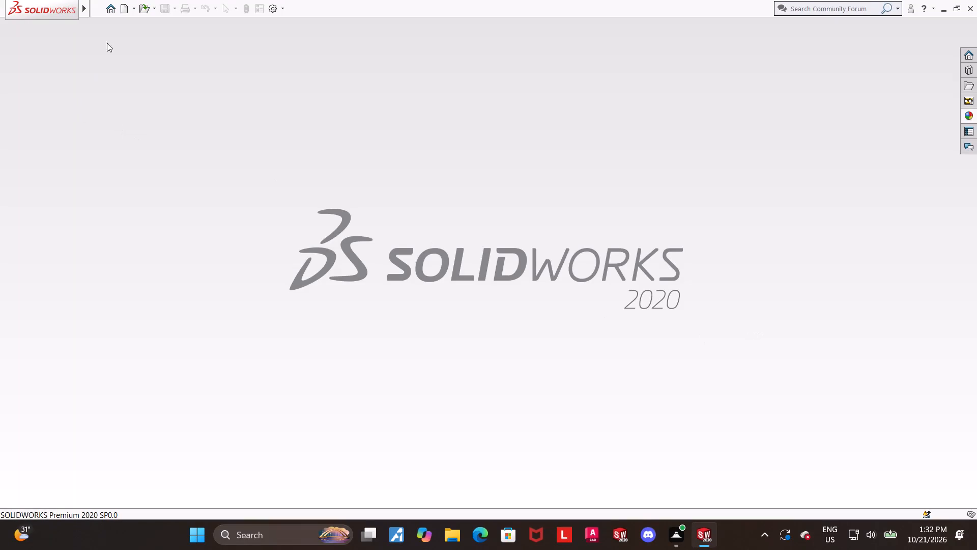
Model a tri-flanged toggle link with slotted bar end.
Create a new part document.
left_click(121, 7)
left_click(223, 233)
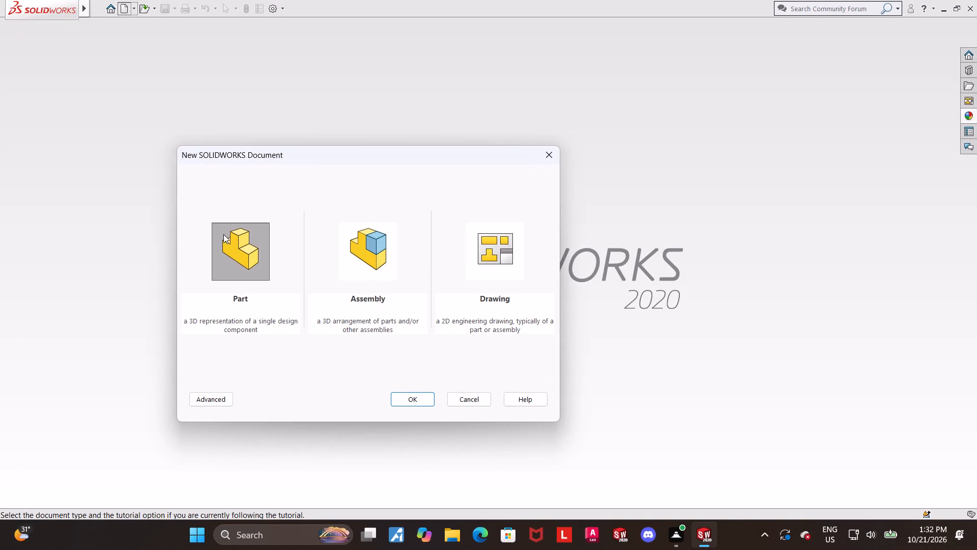
double_click(223, 238)
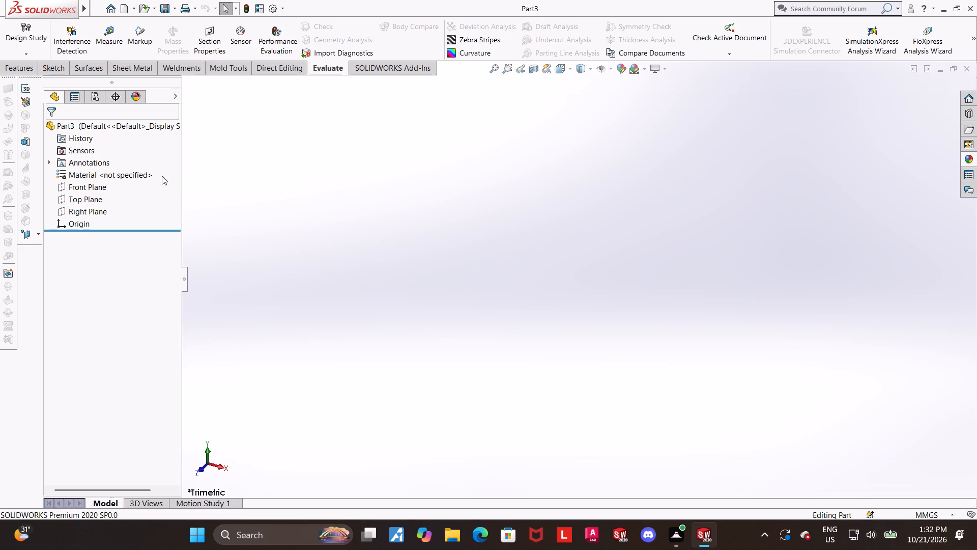
On the Top Plane, sketch a vertical straight slot around the origin, about 81 mm between arc centres and 27 mm wide.
left_click(93, 196)
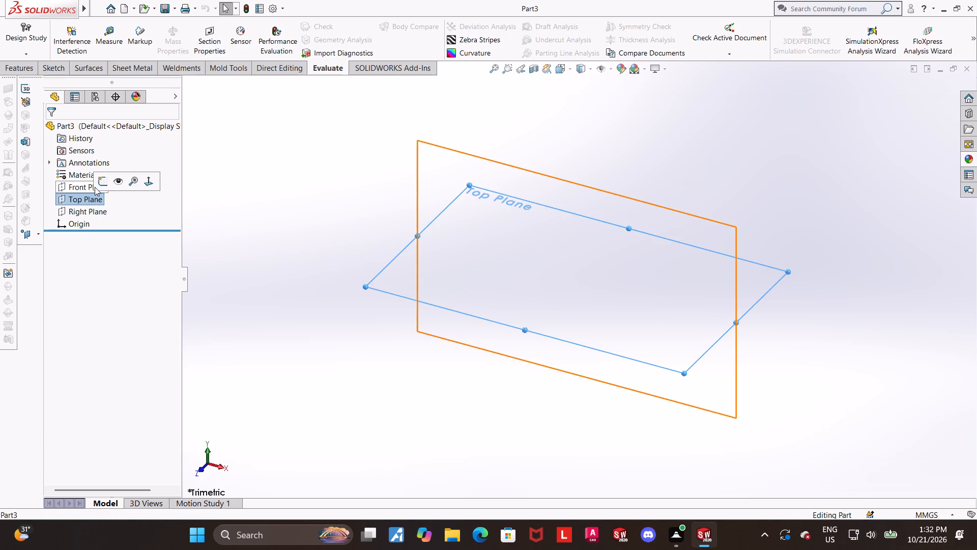
left_click(99, 181)
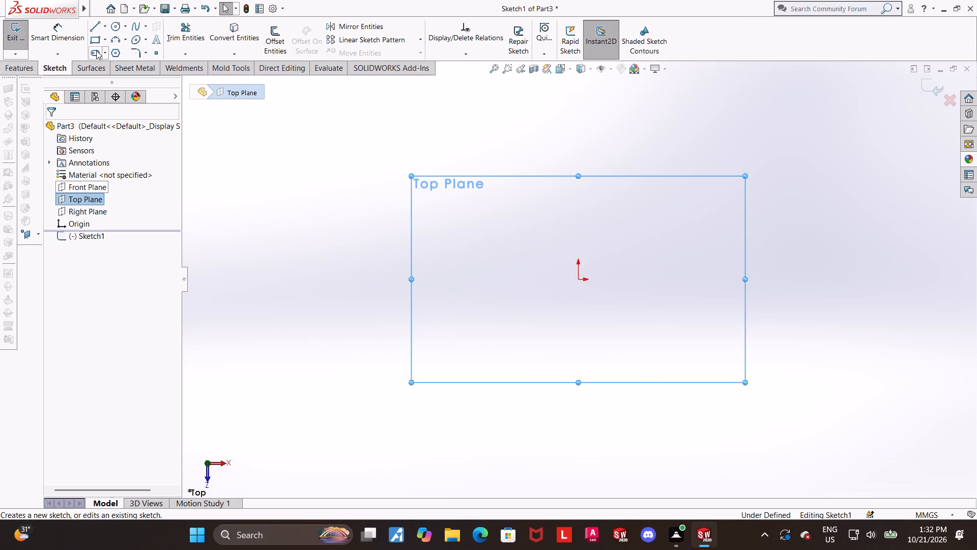
left_click(96, 51)
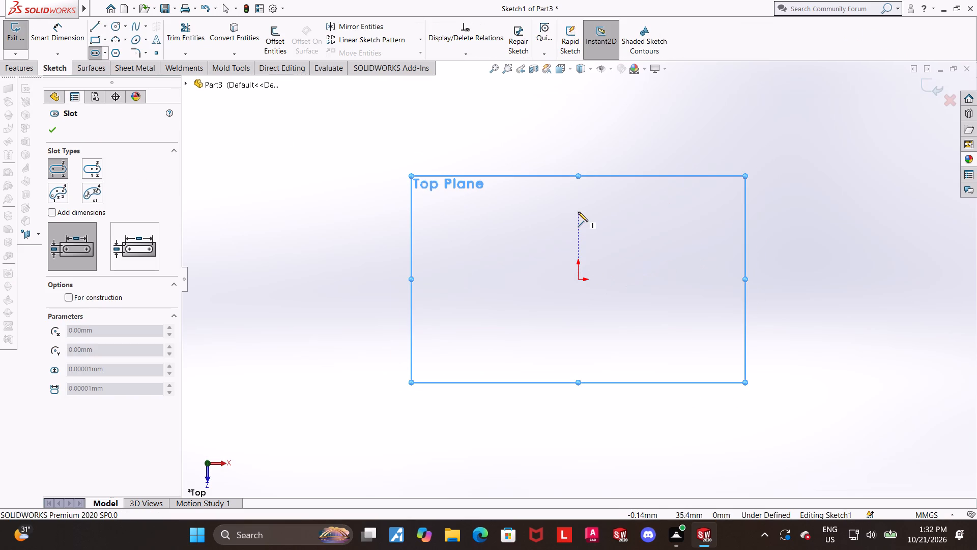
left_click(578, 210)
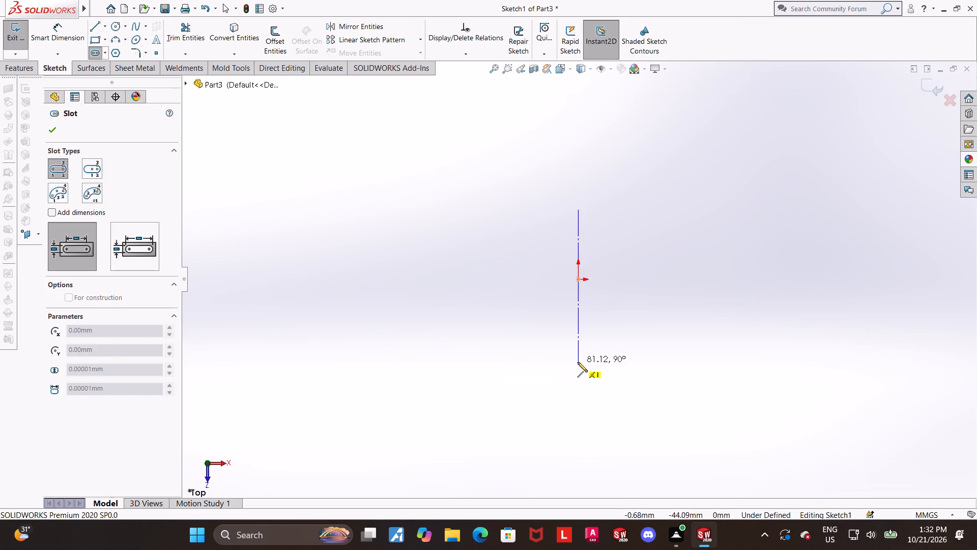
left_click(578, 362)
left_click(604, 338)
key("grave")
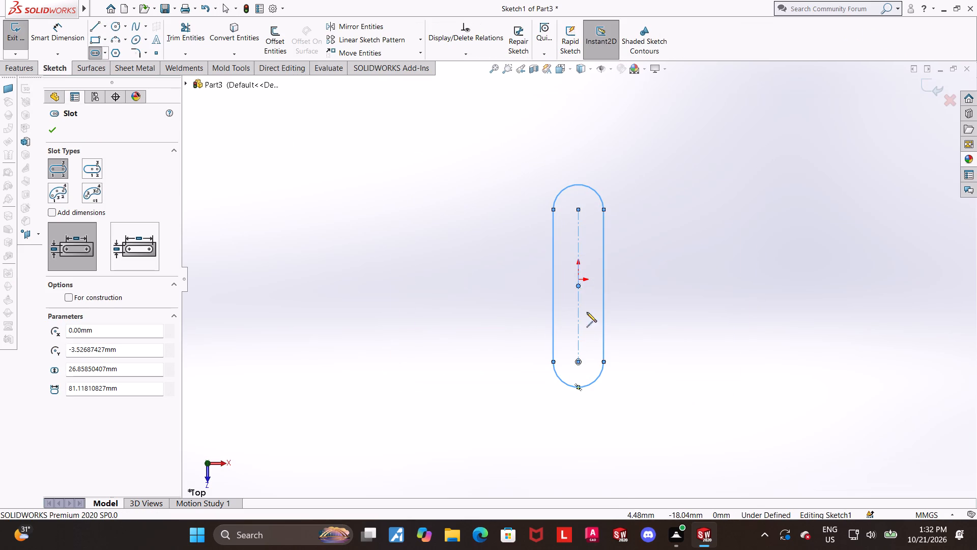
left_click(580, 278, "ctrl")
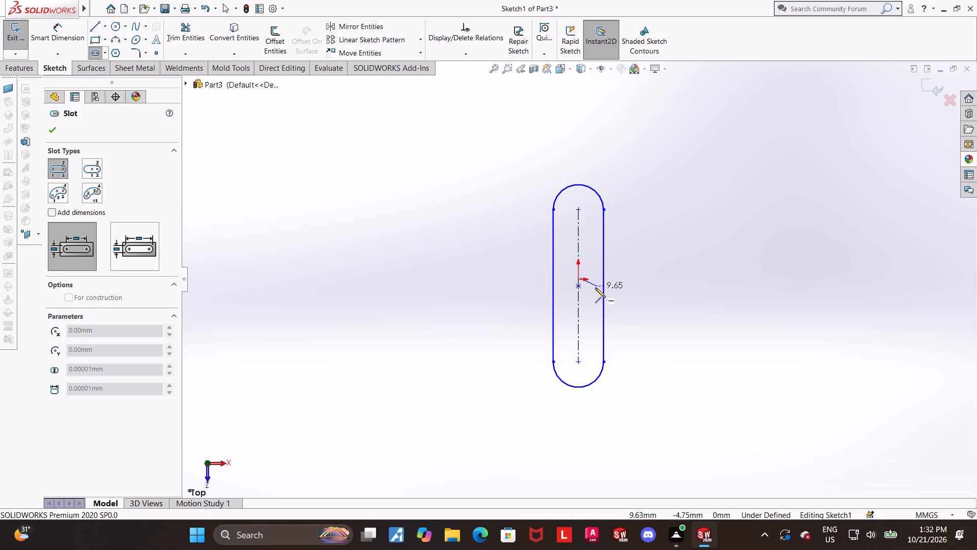
key("Escape")
key("grave")
key("Escape")
key("Escape")
Make the slot's centre point coincident with the origin.
left_click(580, 281)
left_click(578, 287, "ctrl")
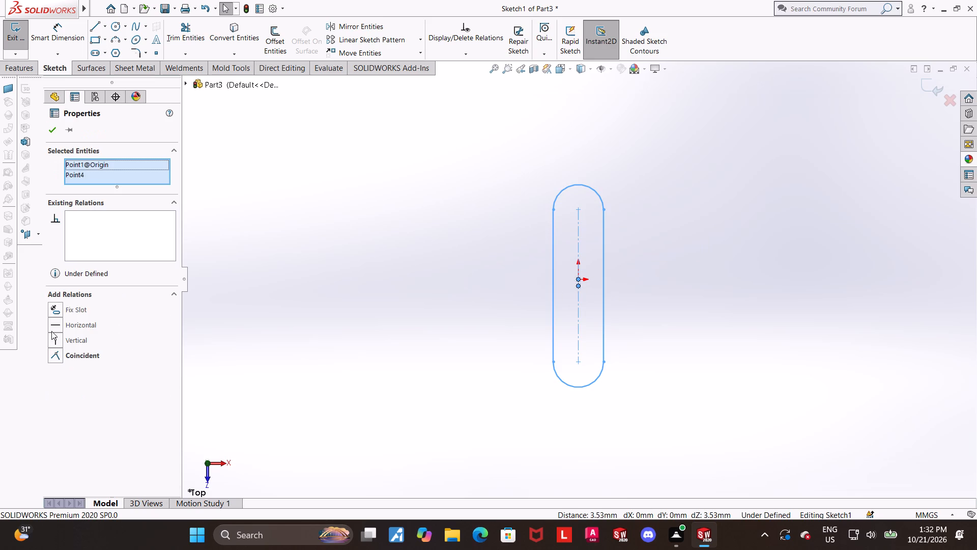
left_click(58, 353)
left_click(611, 305)
Dimension the slot's upper end arc with a radius of 12 mm.
scroll(666, 302, "up", 1)
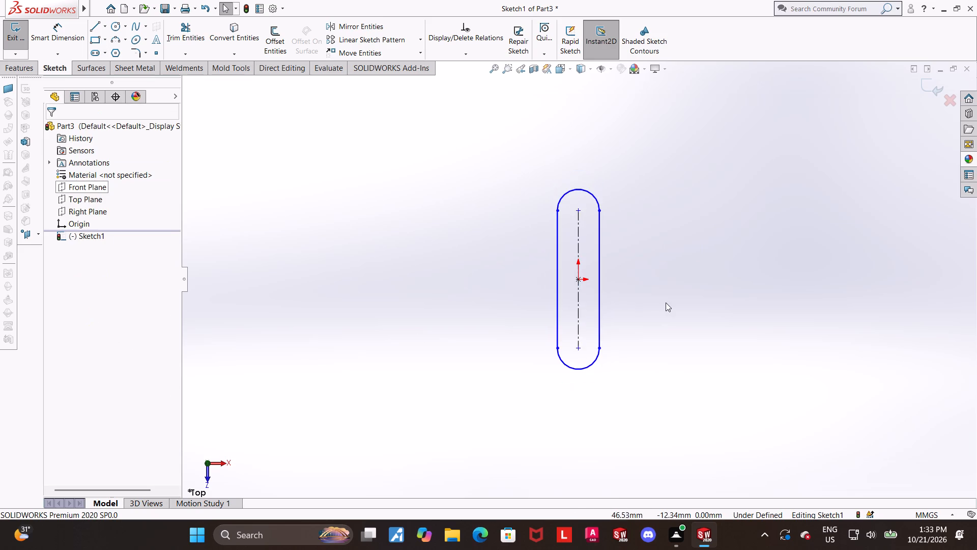
scroll(797, 292, "down", 1)
left_click(61, 31)
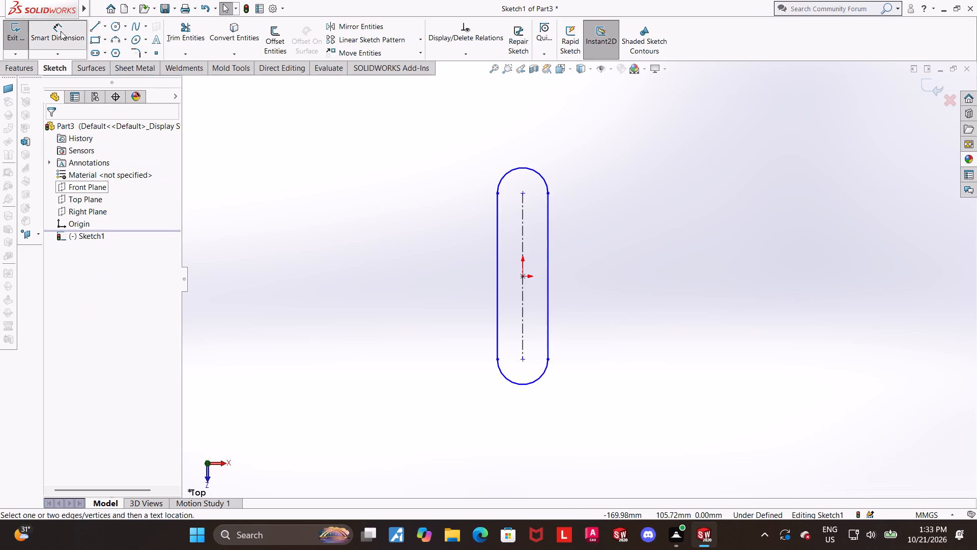
left_click(532, 168)
left_click(608, 134)
type("12")
key("Return")
key("Escape")
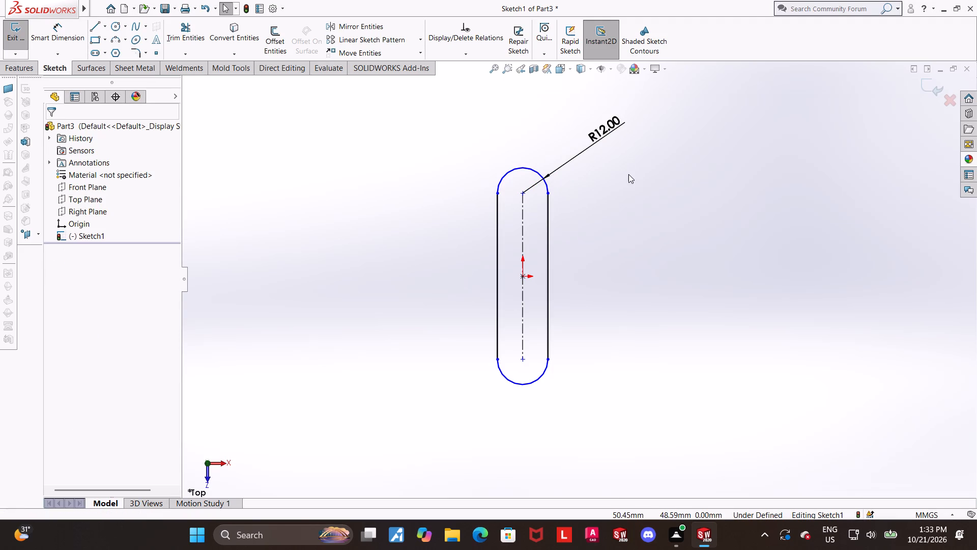
Dimension the distance between the slot's two arc centres as 76 mm.
scroll(614, 168, "down", 1)
left_click(69, 30)
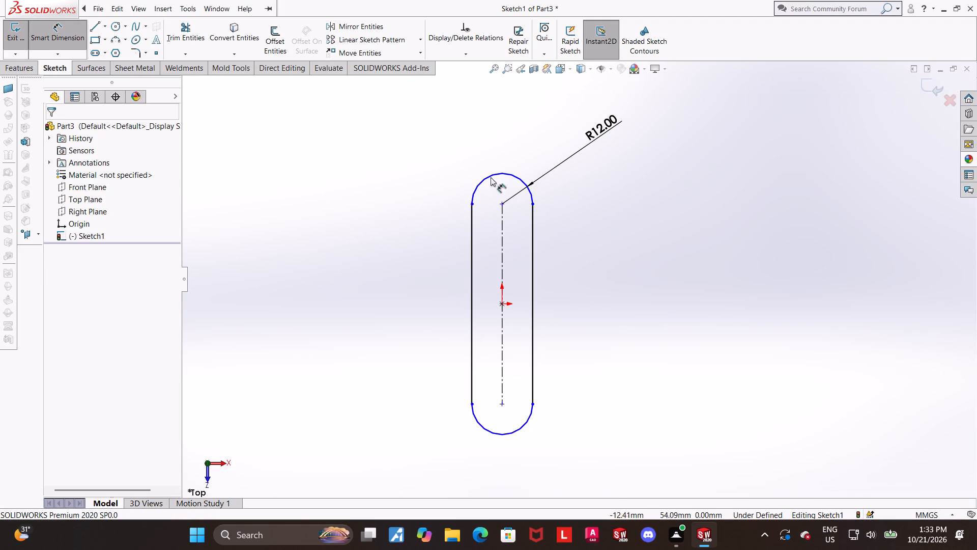
scroll(532, 196, "up", 1)
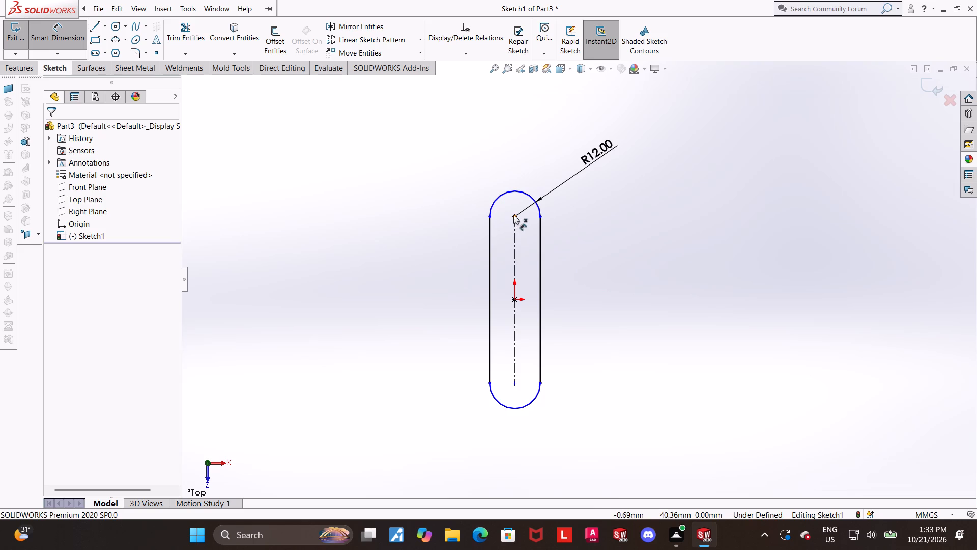
left_click(513, 215)
left_click(513, 384)
left_click(706, 332)
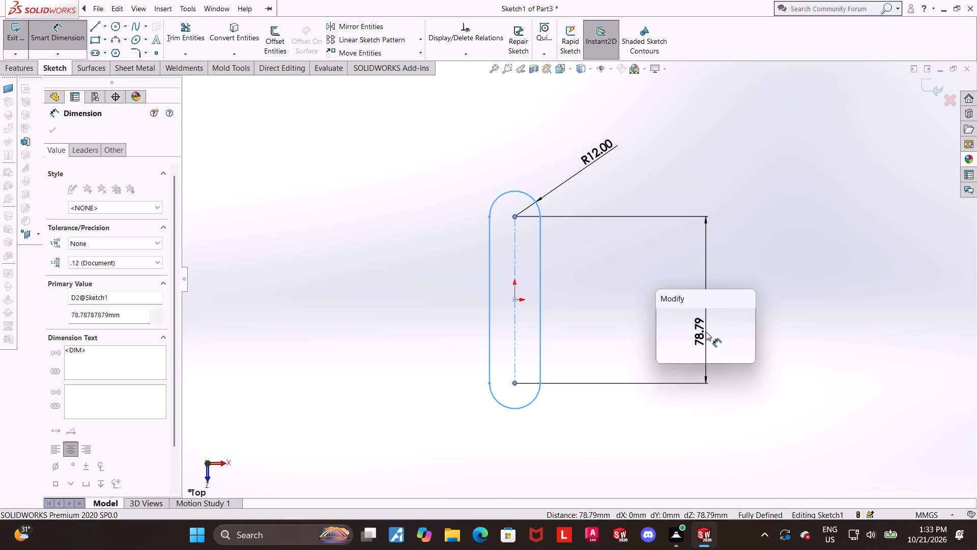
type("76")
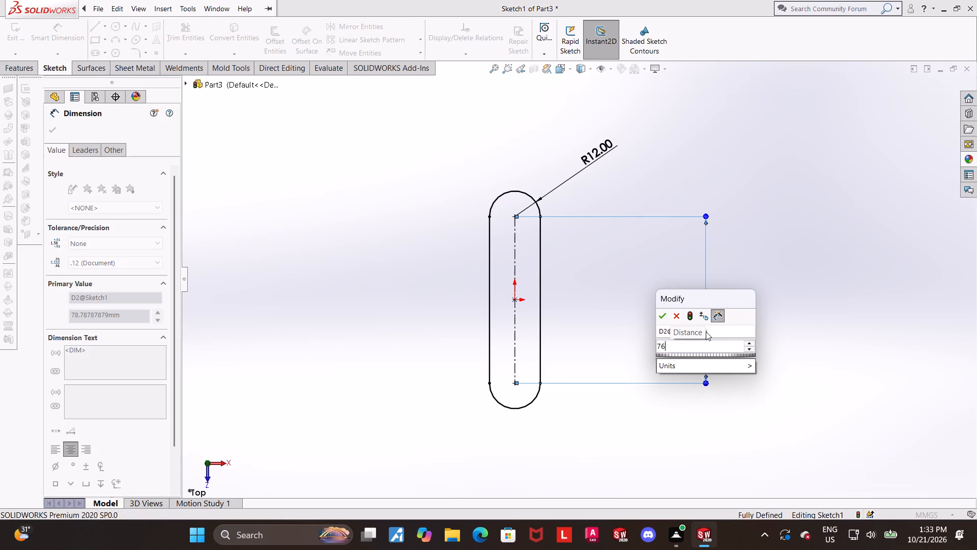
key("Return")
key("Escape")
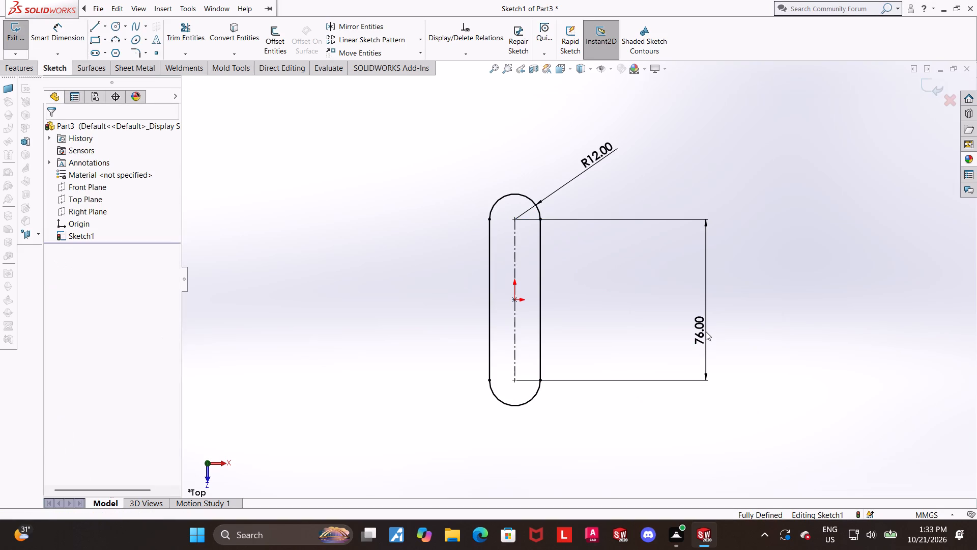
left_click(777, 307)
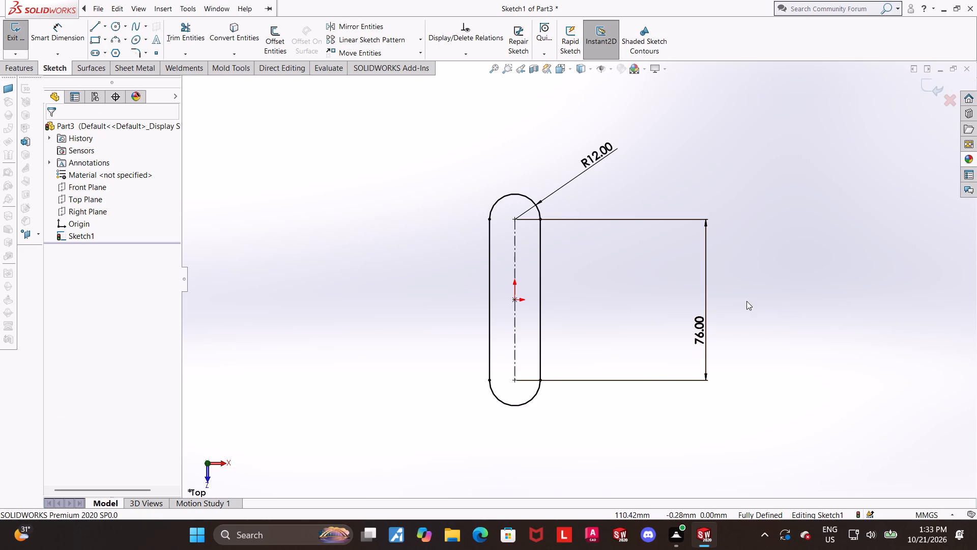
Draw a circle of about 12 mm radius centred on the slot's upper arc centre.
scroll(748, 301, "up", 1)
scroll(636, 260, "down", 1)
scroll(581, 260, "down", 1)
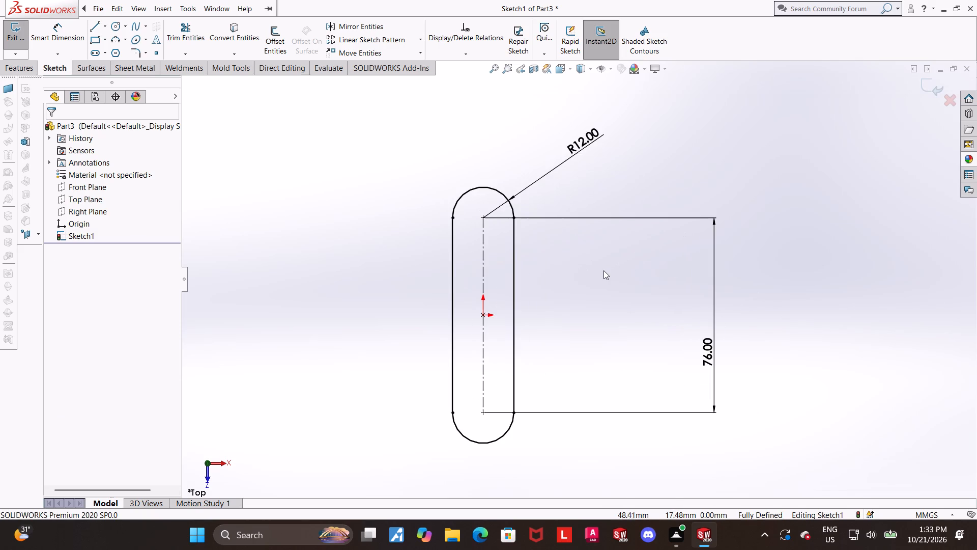
scroll(602, 270, "down", 1)
key("Escape")
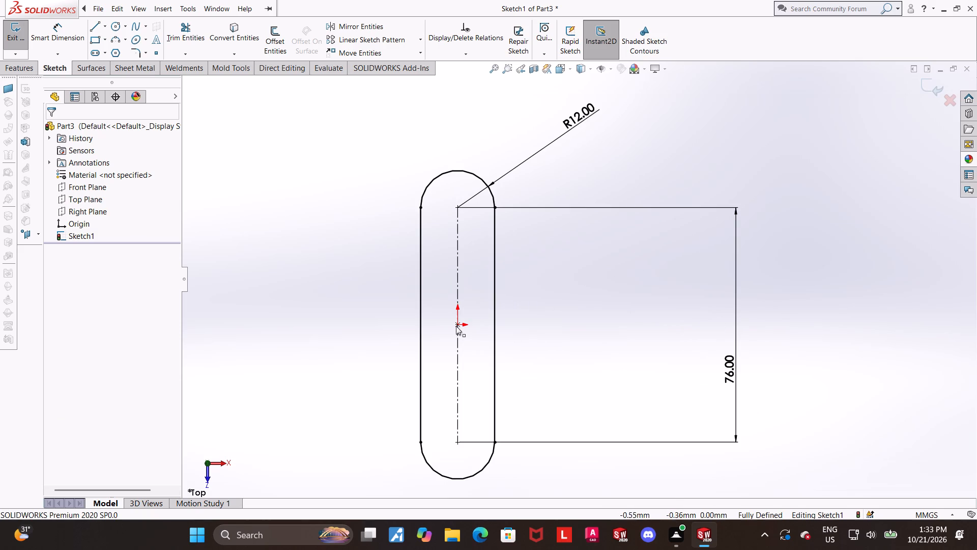
left_click(119, 22)
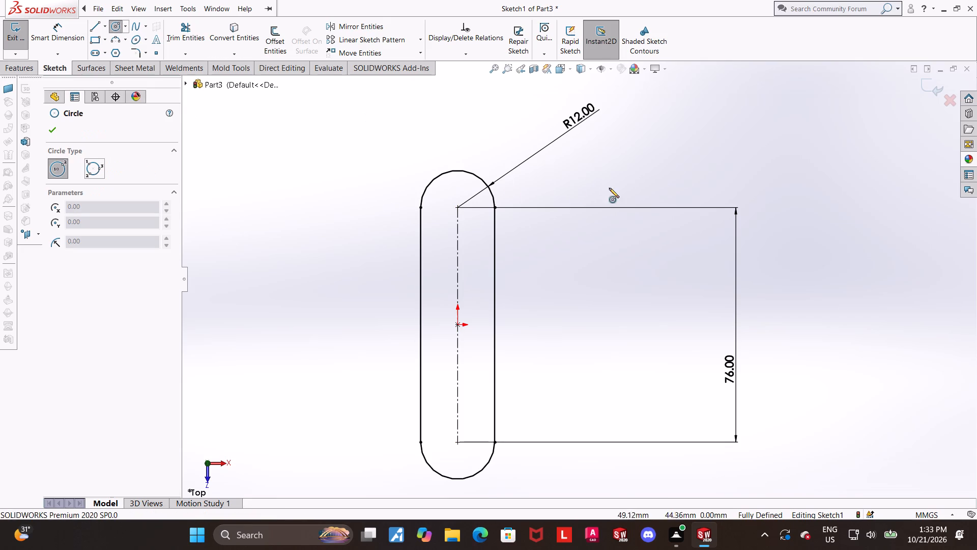
left_click(460, 205)
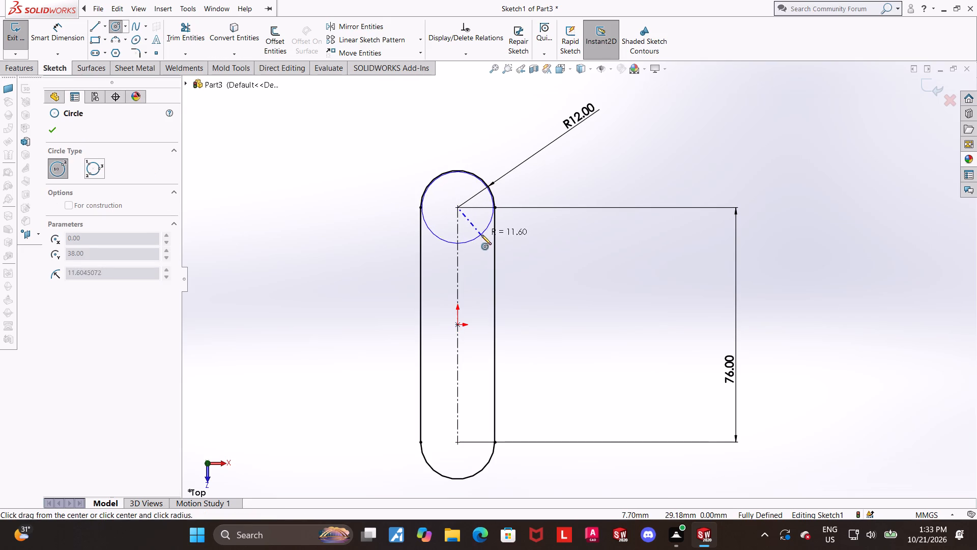
left_click(482, 237)
key("Escape")
key("Escape")
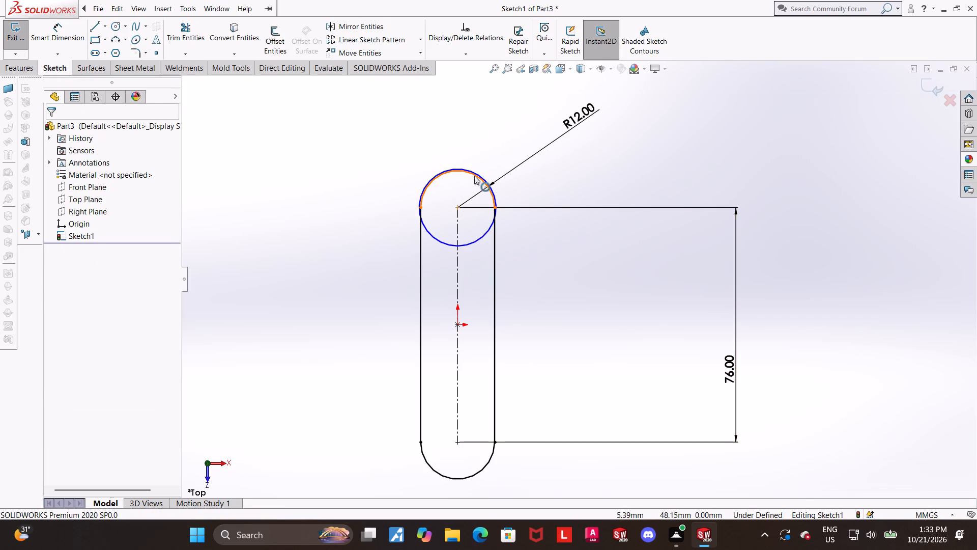
Make the upper circle coradial with the slot's upper end arc.
left_click(474, 176)
left_click(478, 242, "ctrl")
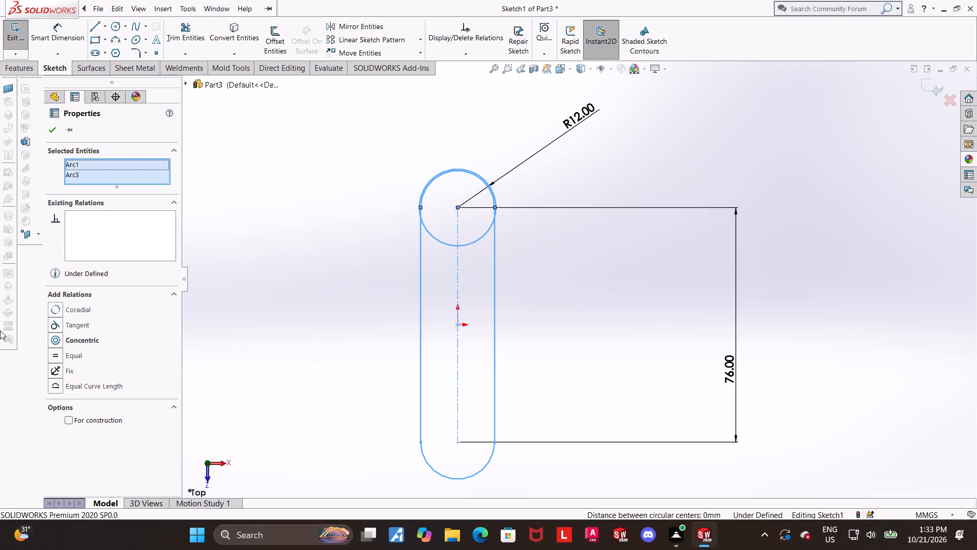
left_click(54, 310)
left_click(262, 289)
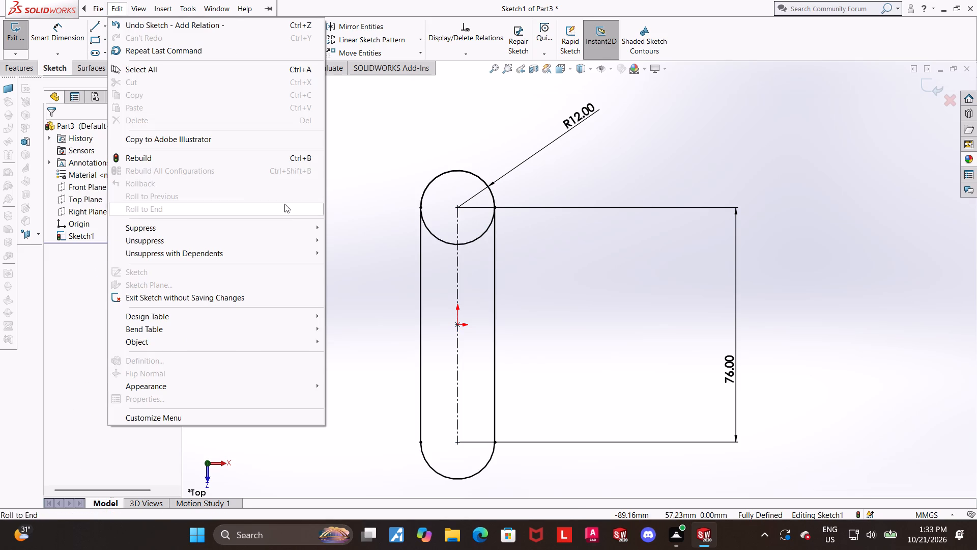
Draw a circle of about 12 mm radius on the slot's lower arc centre, and shrink it to sit inside the end arc.
left_click(367, 180)
left_click(117, 26)
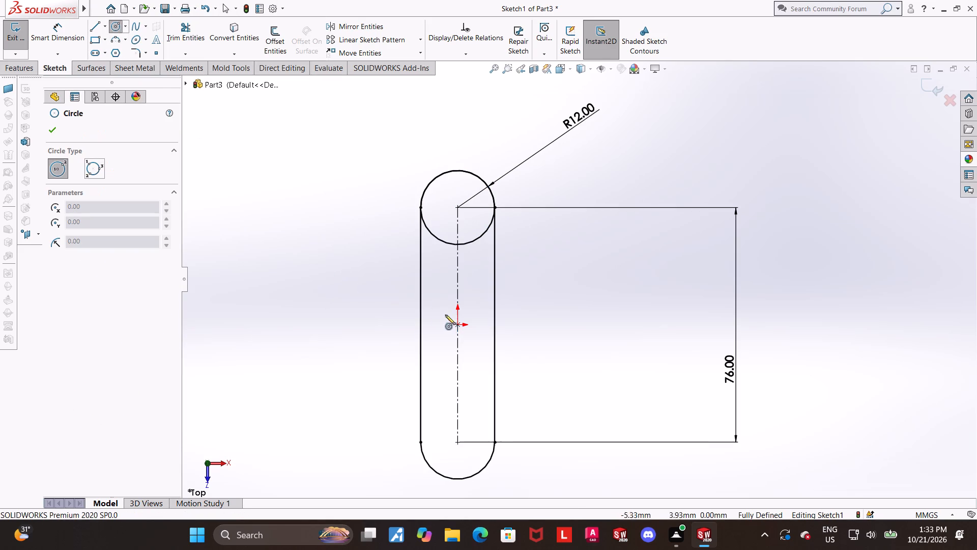
left_click(457, 442)
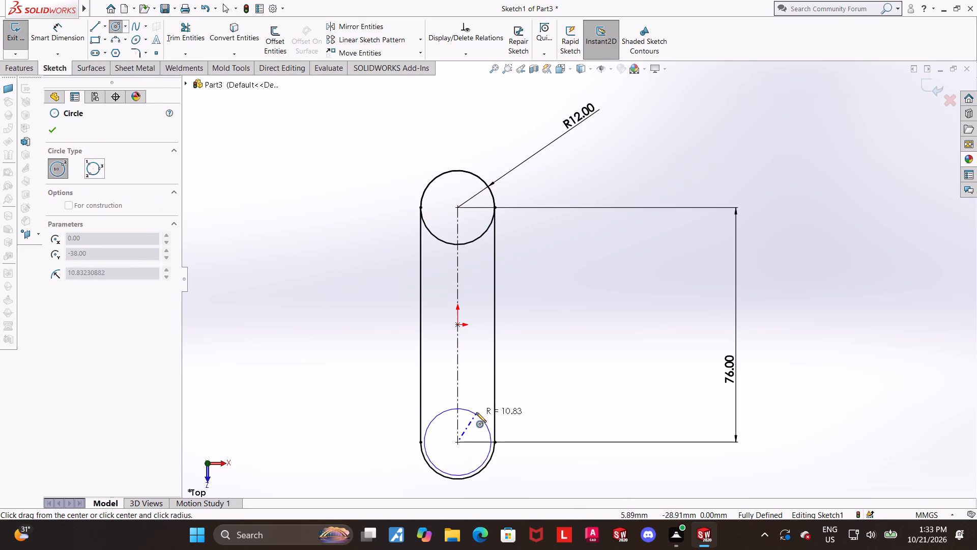
left_click(478, 410)
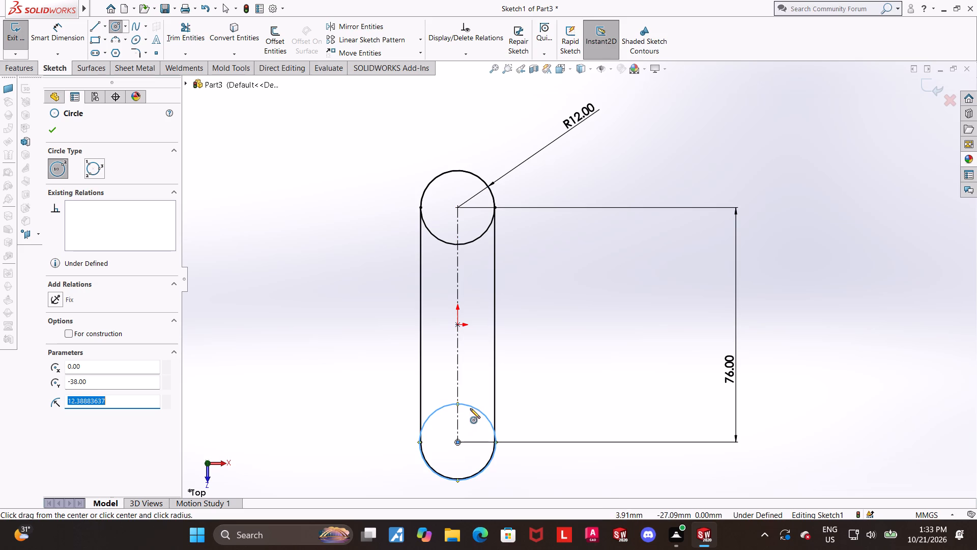
left_click_drag(470, 408, 468, 417)
key("Escape")
key("Escape")
key("Escape")
left_click_drag(480, 408, 470, 418)
key("Escape")
Add a concentric relation between the slot's lower end arc and the lower circle.
left_click(525, 455)
left_click(491, 452, "ctrl")
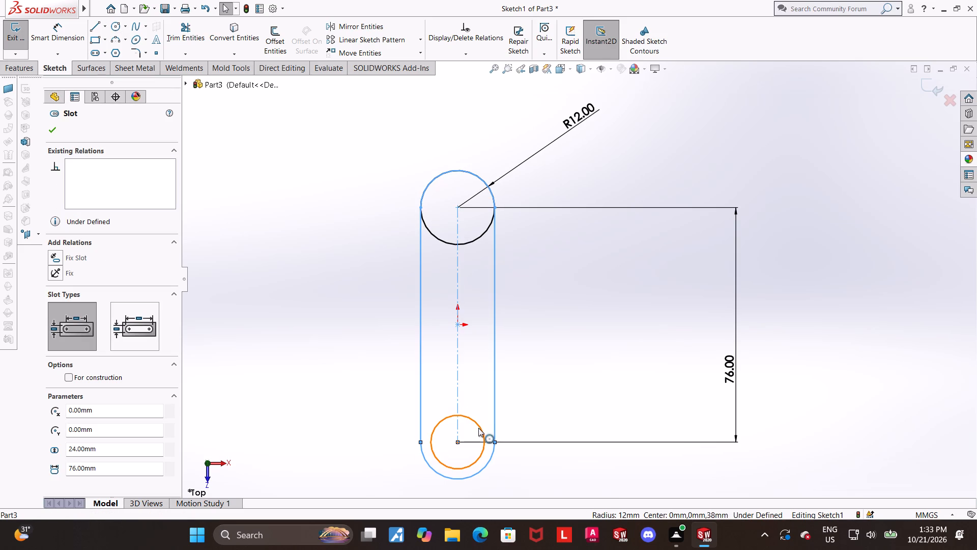
left_click(479, 428, "ctrl")
left_click(55, 339)
left_click(295, 325)
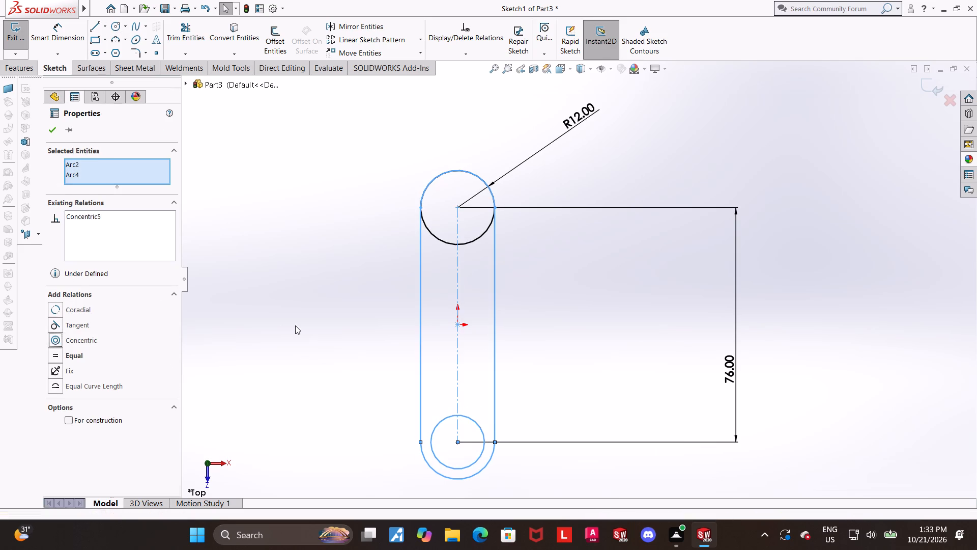
left_click(363, 393)
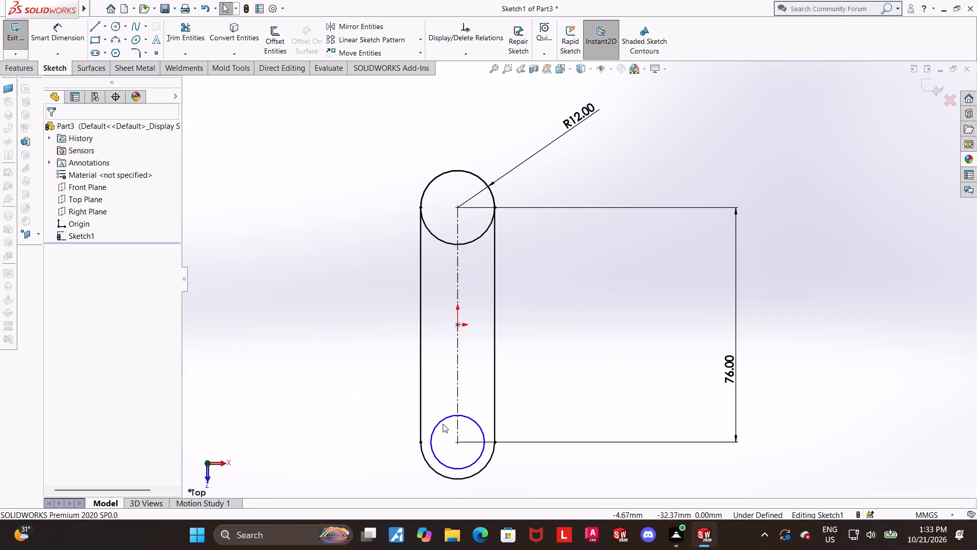
Make the lower circle coradial with the slot's lower end arc.
left_click(441, 423)
left_click(422, 455, "ctrl")
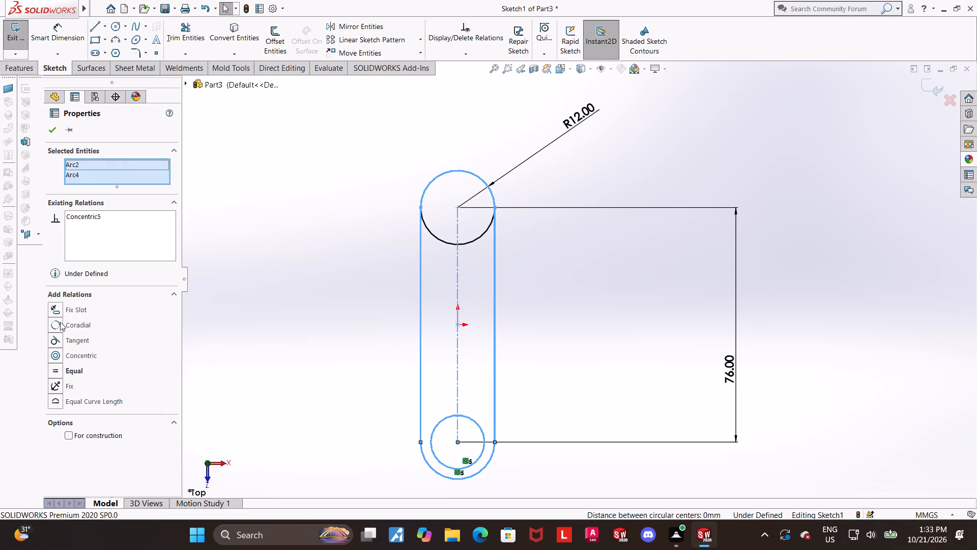
left_click(60, 322)
left_click(243, 314)
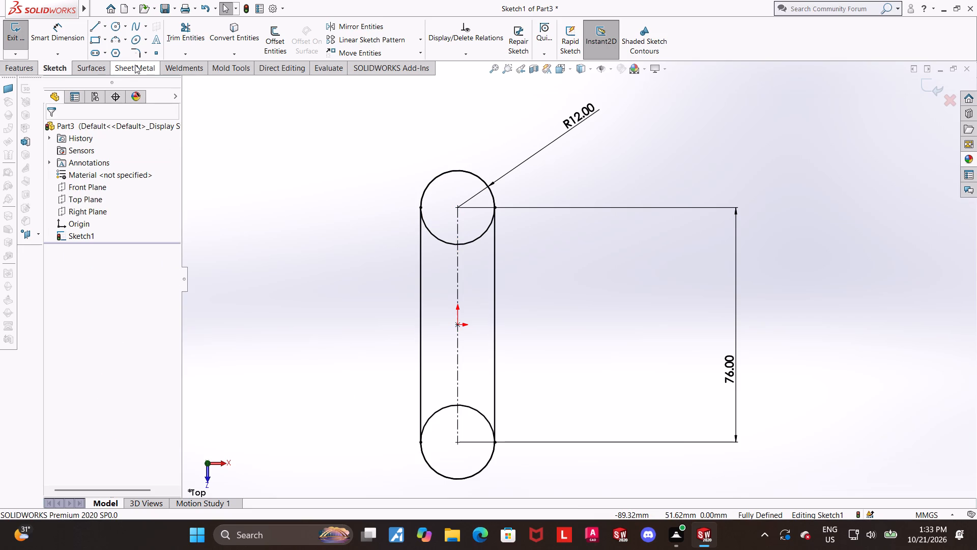
Draw a corner rectangle about 15 mm wide and 39 mm tall inside the slot, between the two circles.
left_click(93, 41)
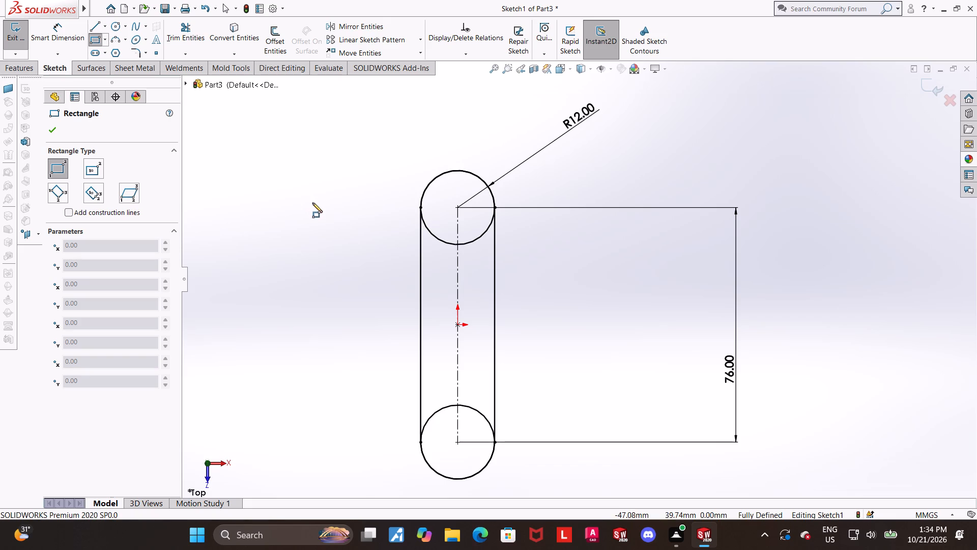
left_click(434, 263)
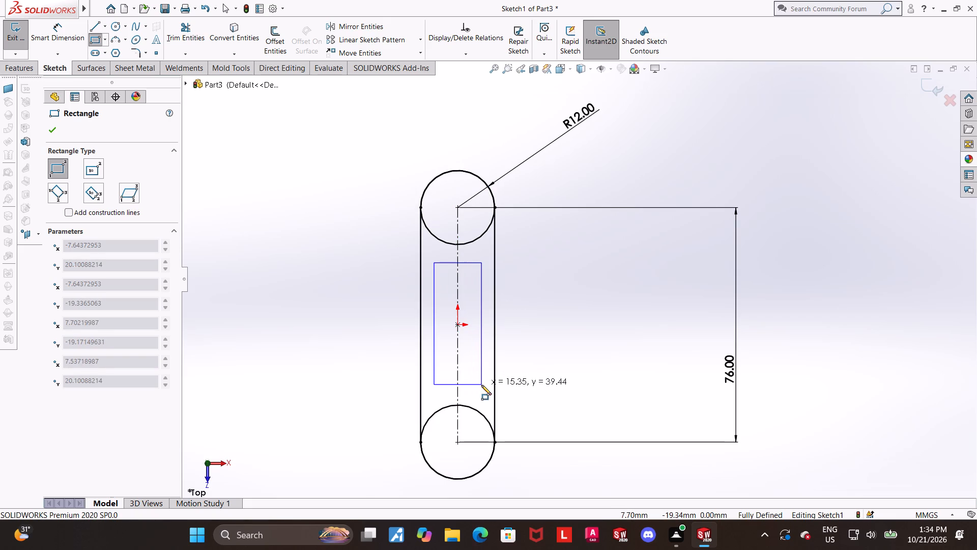
left_click(481, 385)
key("Escape")
key("Escape")
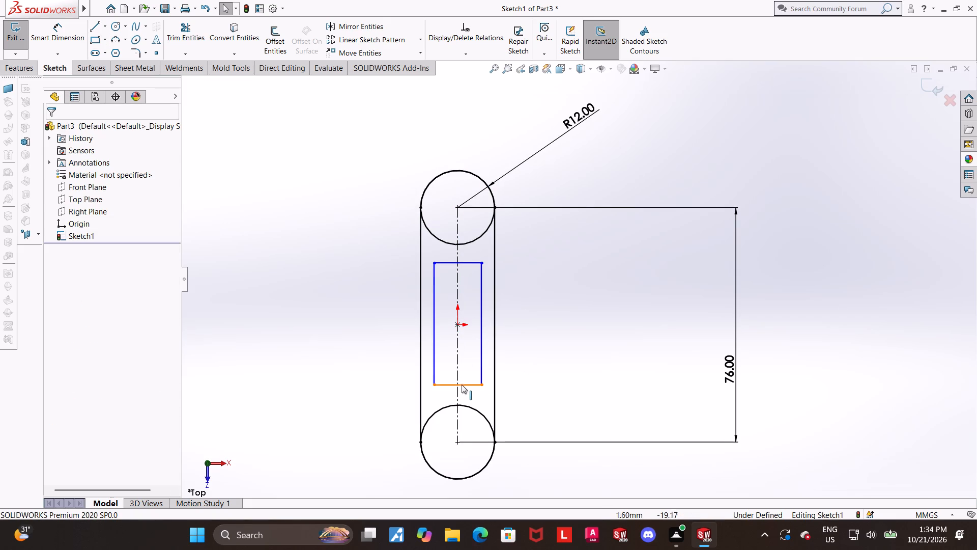
Add a relation between the rectangle's lower edge midpoint and the origin to centre it on the slot's vertical centreline.
left_click(458, 386)
left_click(455, 326, "ctrl")
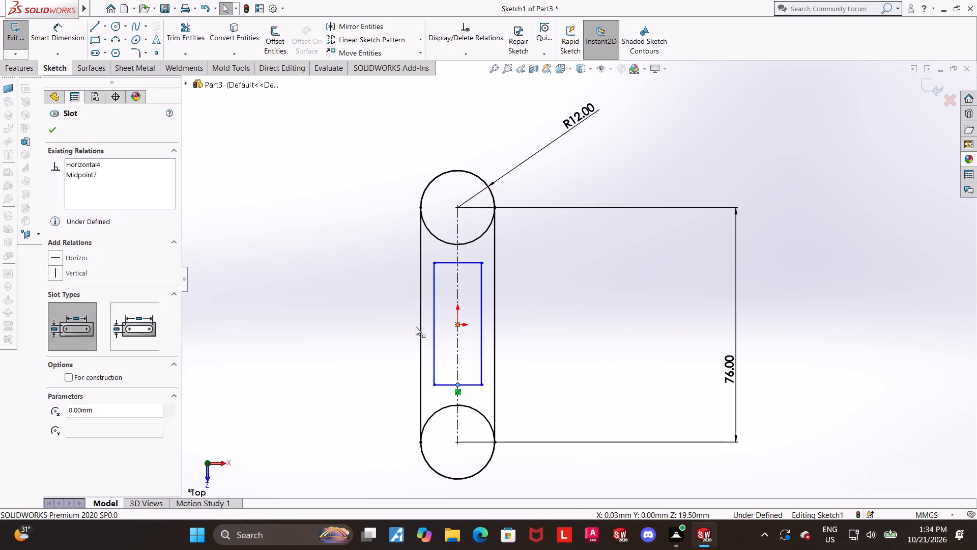
left_click(57, 341)
left_click(533, 330)
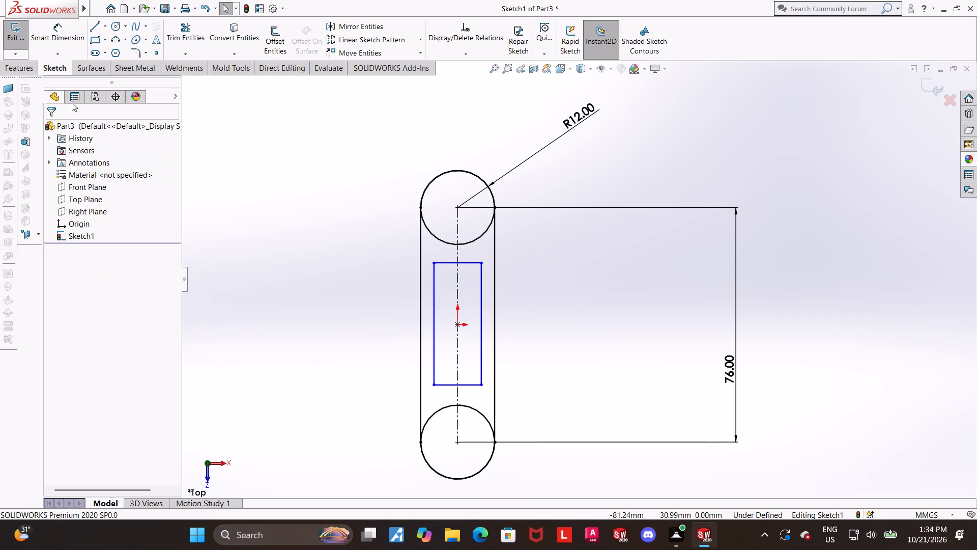
Dimension the rectangle's lower edge to a width of 16 mm.
left_click(56, 36)
left_click(465, 382)
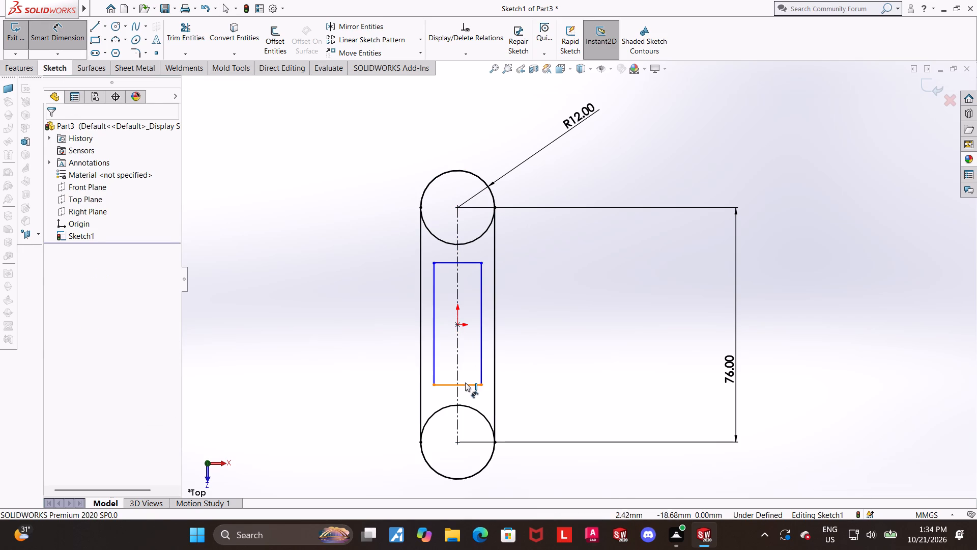
left_click(464, 371)
type("16")
key("Return")
key("Escape")
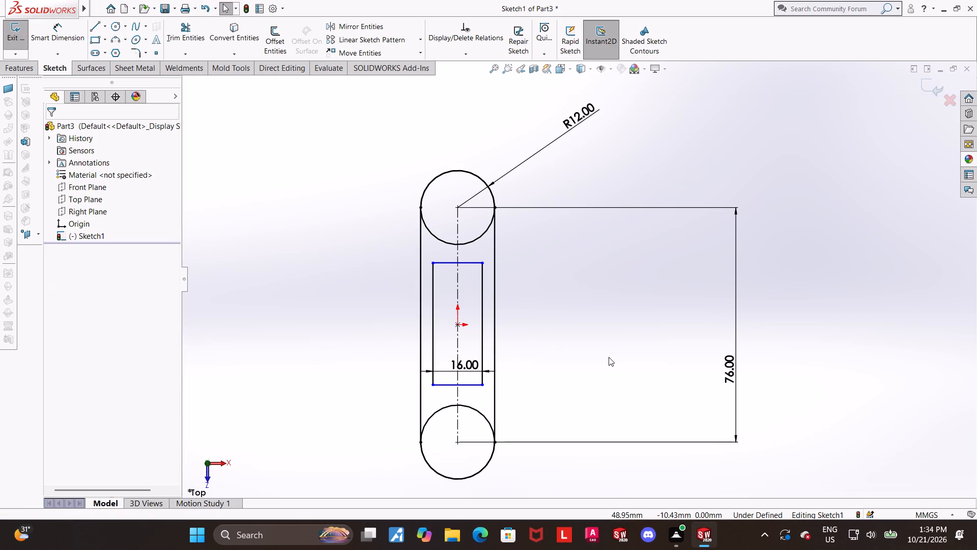
Power-trim away the rectangle's top and bottom edges, leaving only its two vertical sides.
scroll(609, 357, "down", 1)
scroll(582, 298, "down", 1)
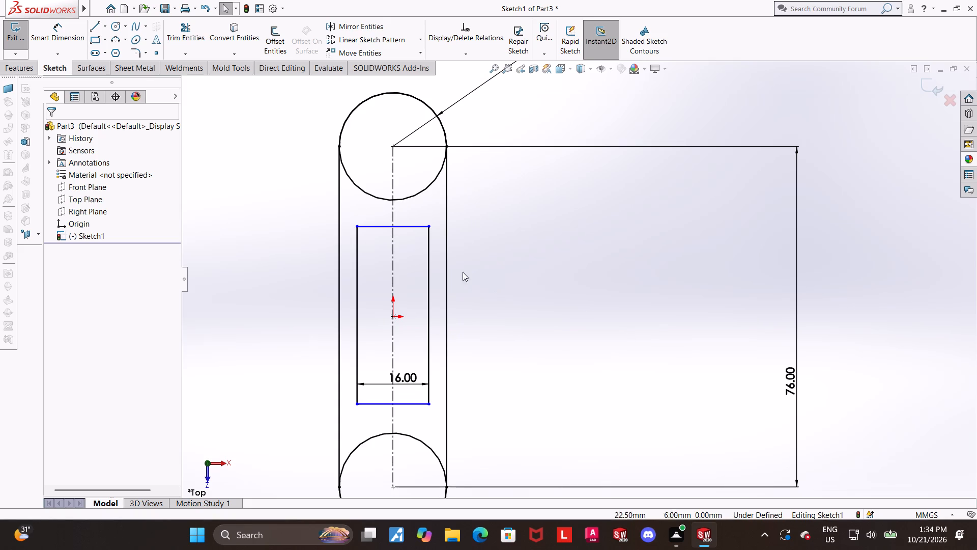
scroll(405, 220, "down", 1)
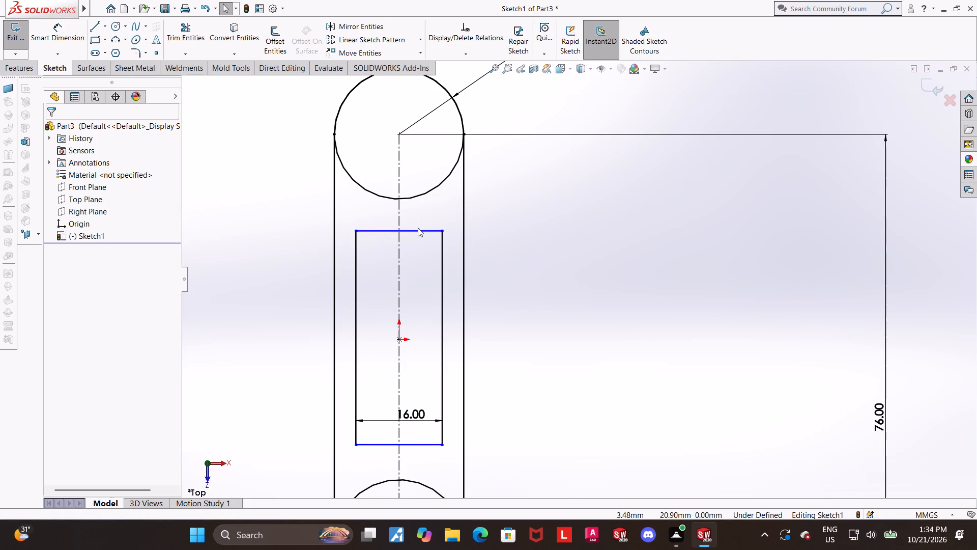
scroll(418, 228, "down", 1)
scroll(418, 228, "up", 1)
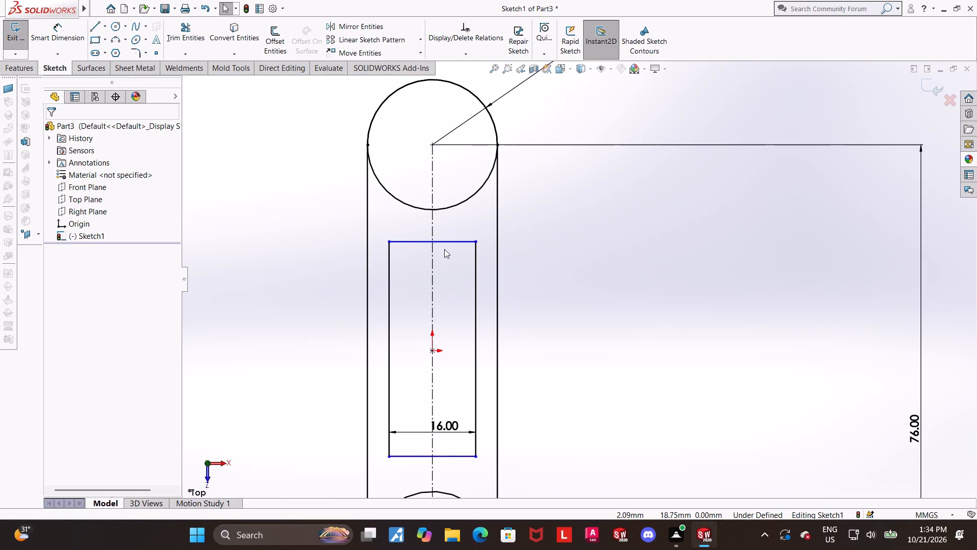
scroll(444, 249, "up", 1)
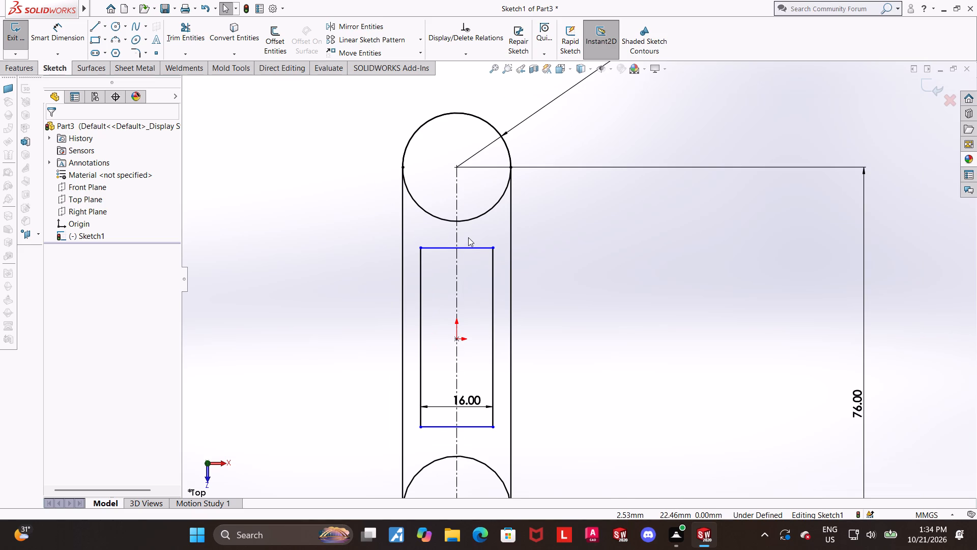
scroll(468, 237, "up", 1)
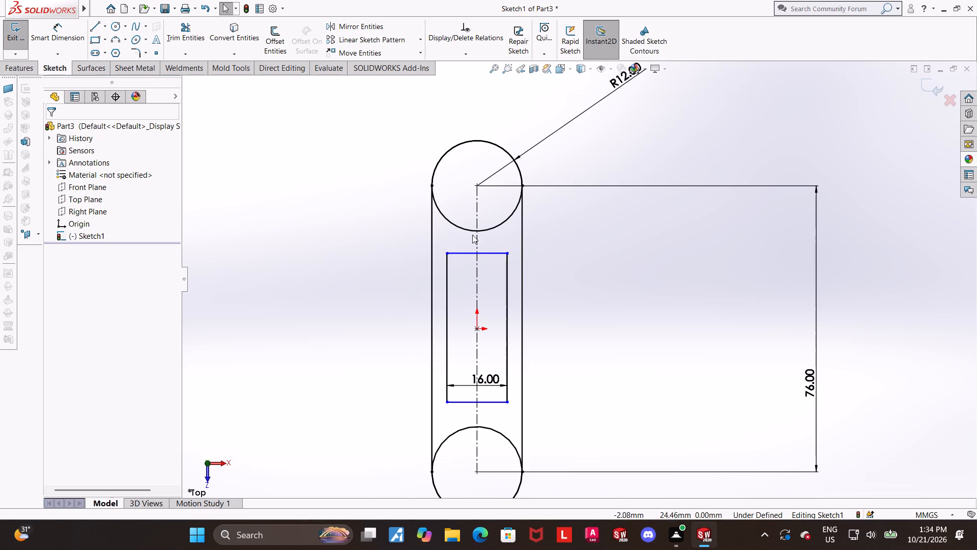
left_click(188, 33)
left_click_drag(466, 261, 465, 259)
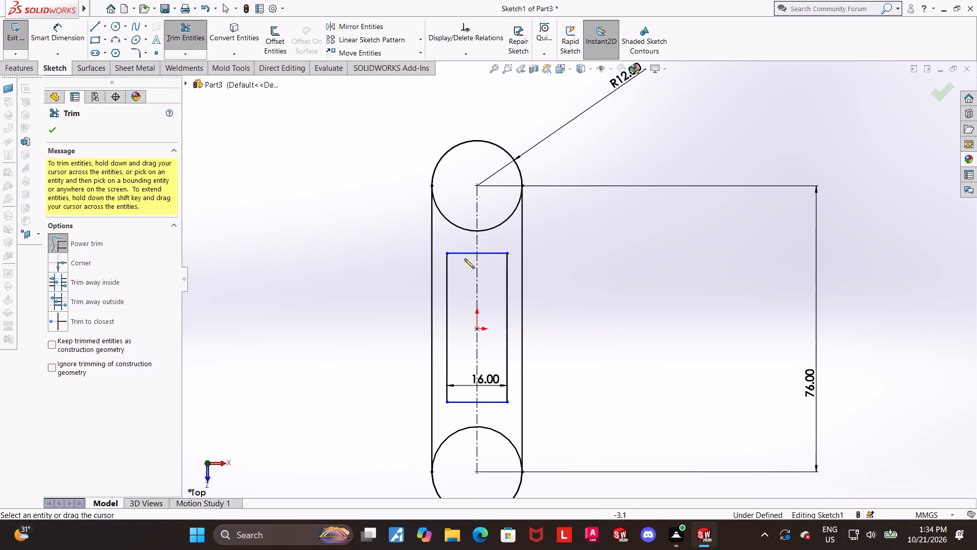
left_click_drag(465, 259, 464, 255)
left_click_drag(468, 256, 464, 243)
left_click_drag(489, 263, 487, 248)
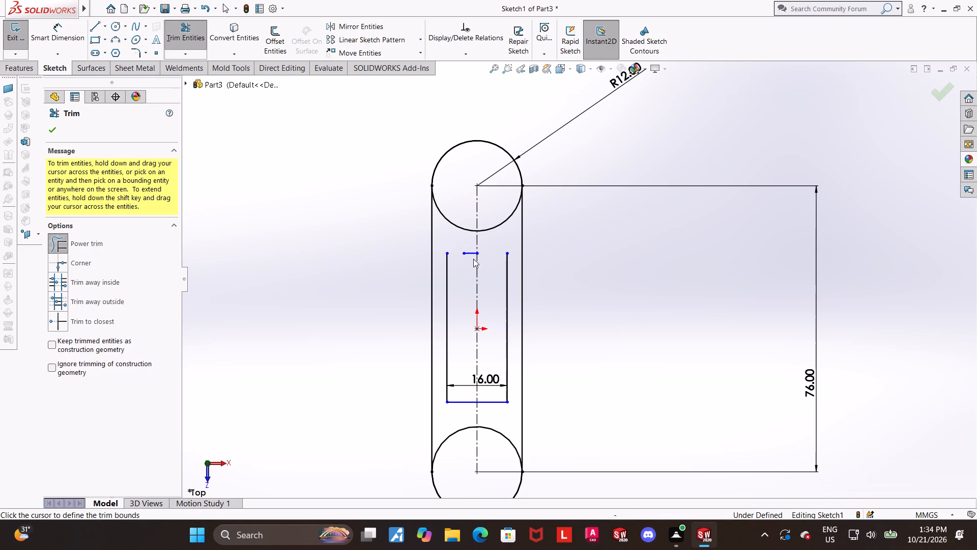
left_click_drag(473, 258, 469, 237)
left_click_drag(466, 389, 459, 411)
left_click_drag(491, 395, 490, 419)
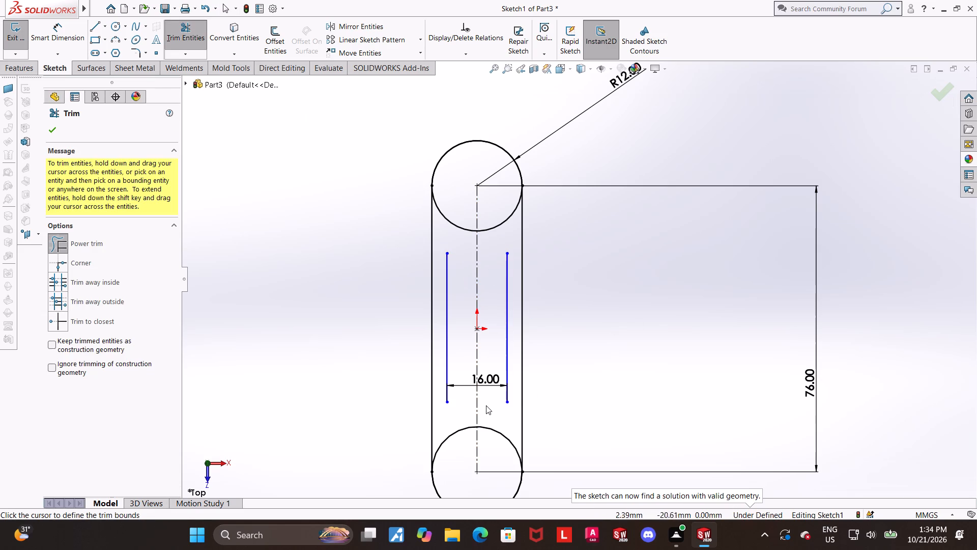
scroll(527, 390, "up", 1)
key("Escape")
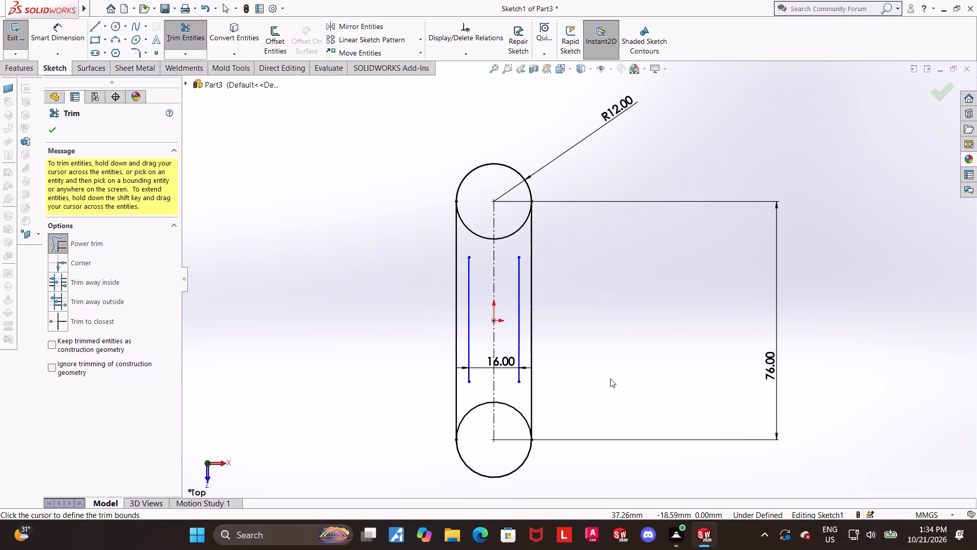
scroll(621, 390, "down", 1)
scroll(622, 397, "up", 1)
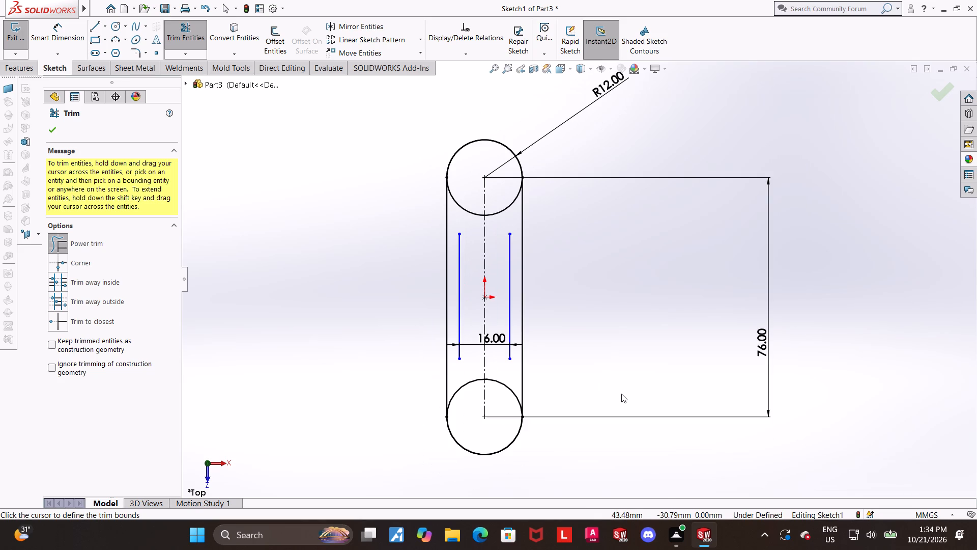
scroll(600, 392, "down", 1)
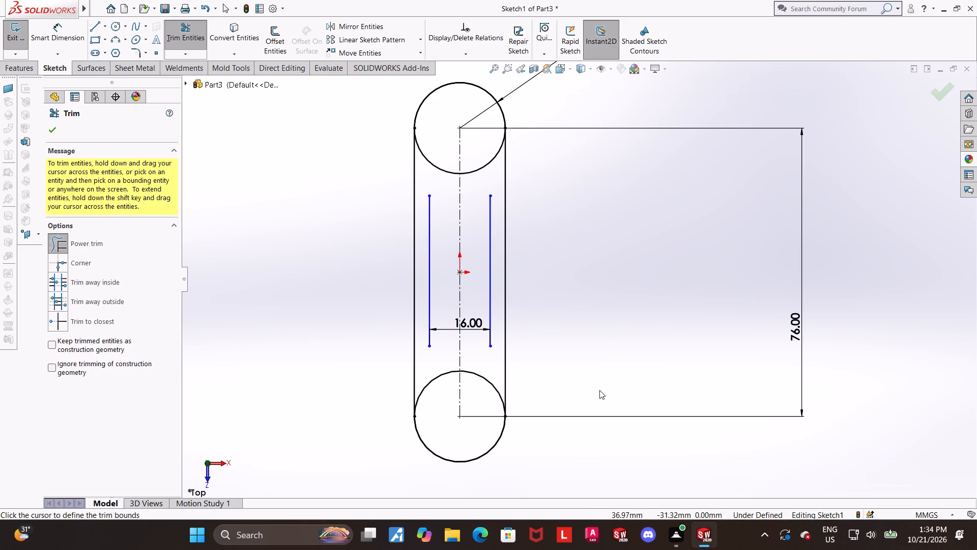
key("Escape")
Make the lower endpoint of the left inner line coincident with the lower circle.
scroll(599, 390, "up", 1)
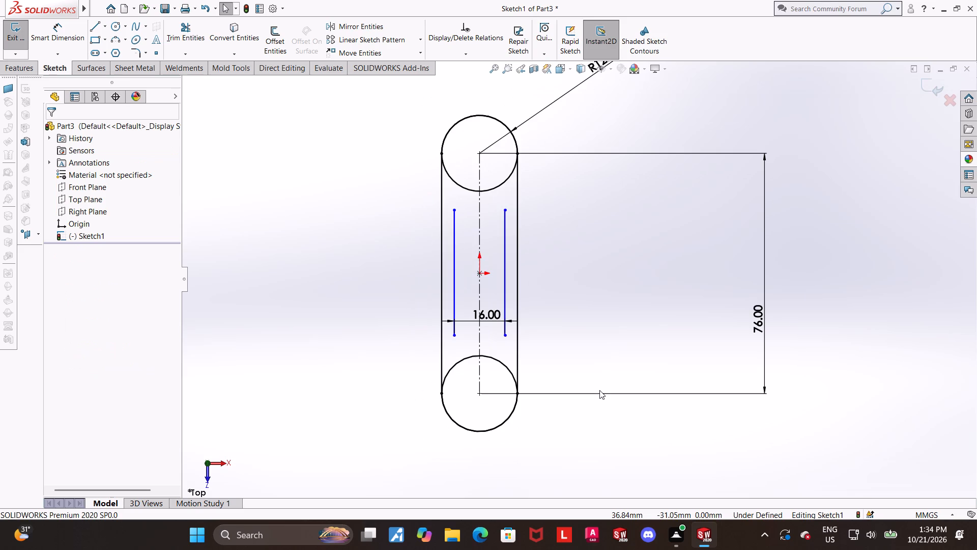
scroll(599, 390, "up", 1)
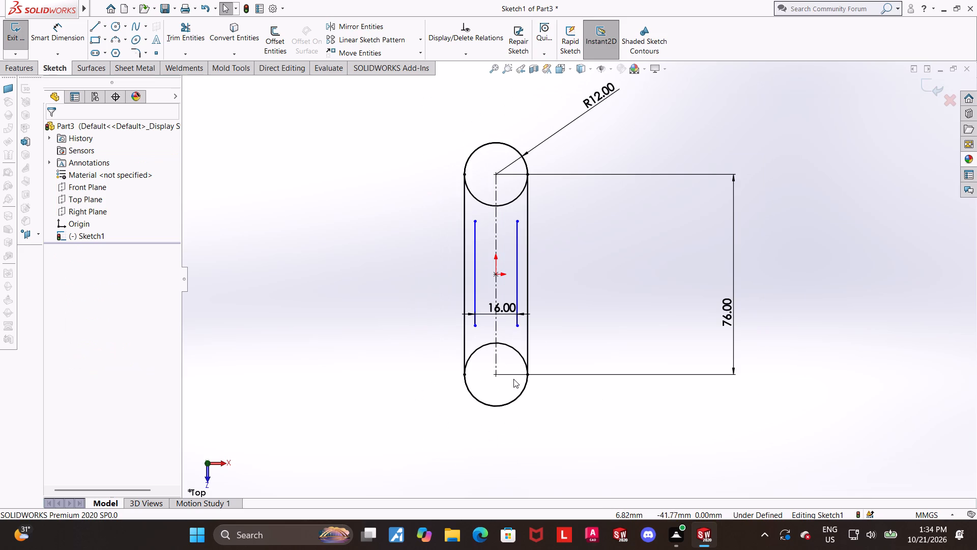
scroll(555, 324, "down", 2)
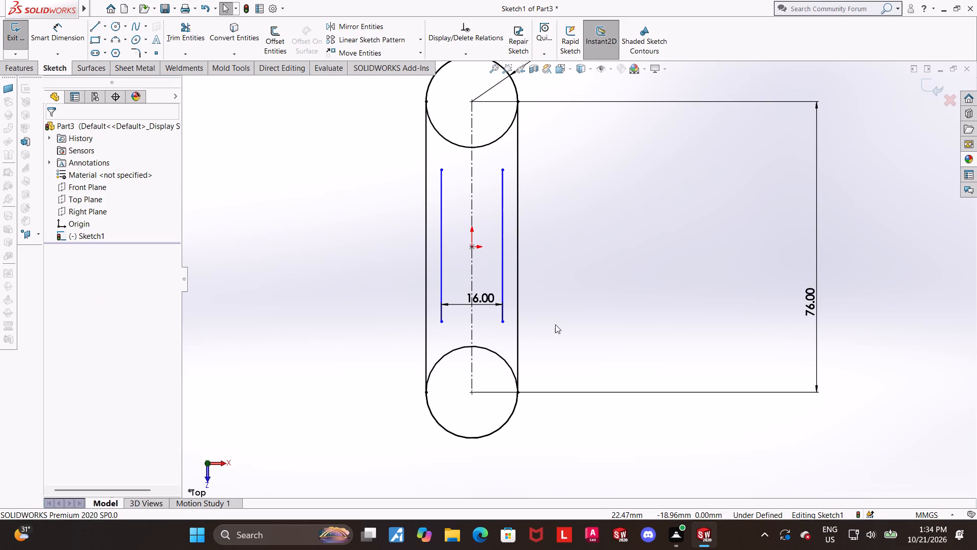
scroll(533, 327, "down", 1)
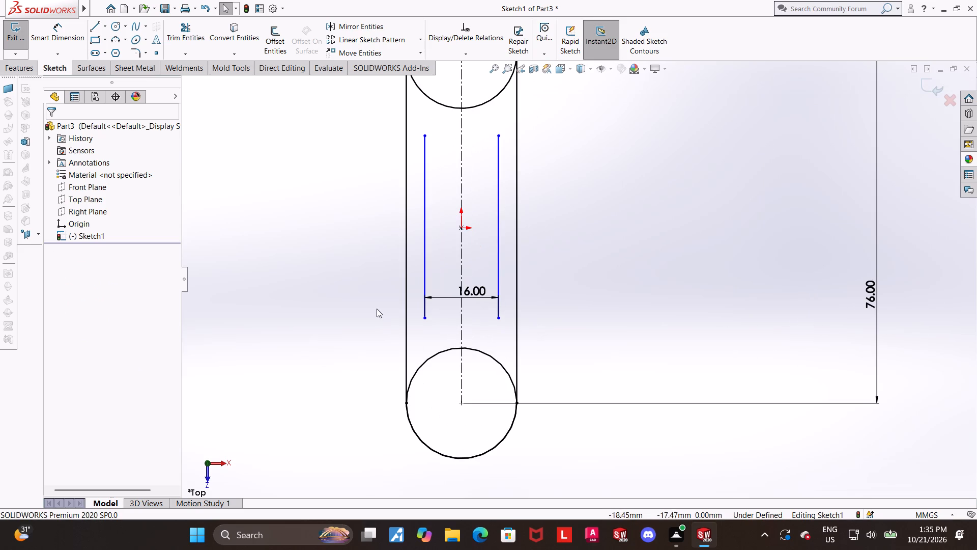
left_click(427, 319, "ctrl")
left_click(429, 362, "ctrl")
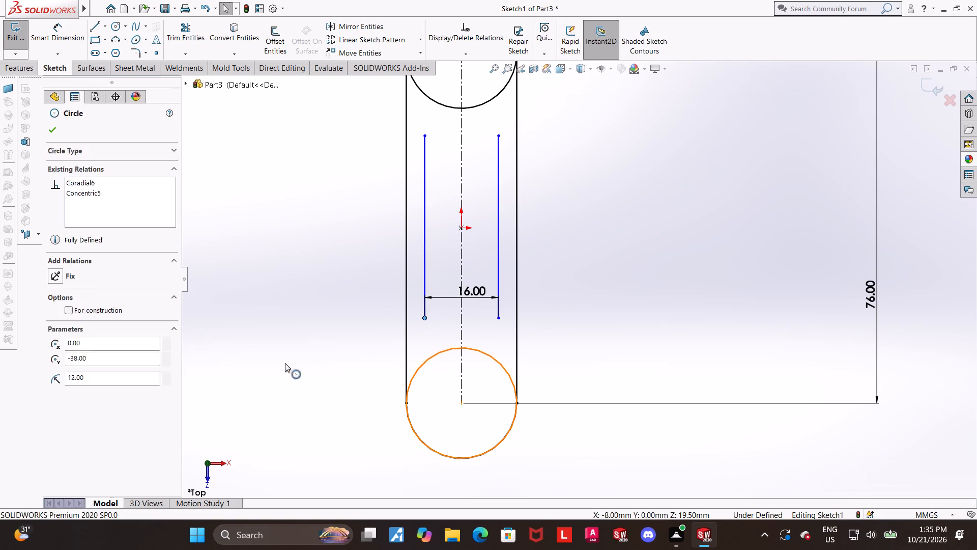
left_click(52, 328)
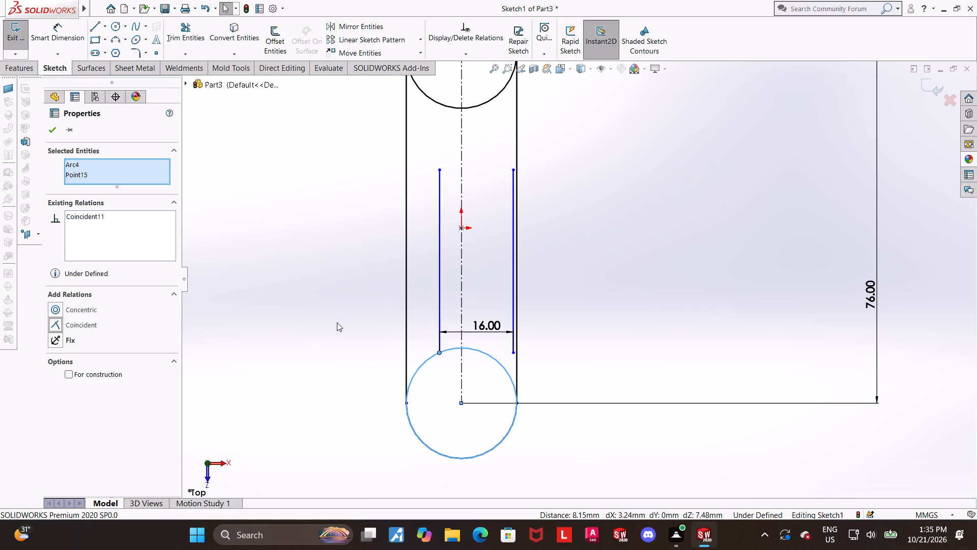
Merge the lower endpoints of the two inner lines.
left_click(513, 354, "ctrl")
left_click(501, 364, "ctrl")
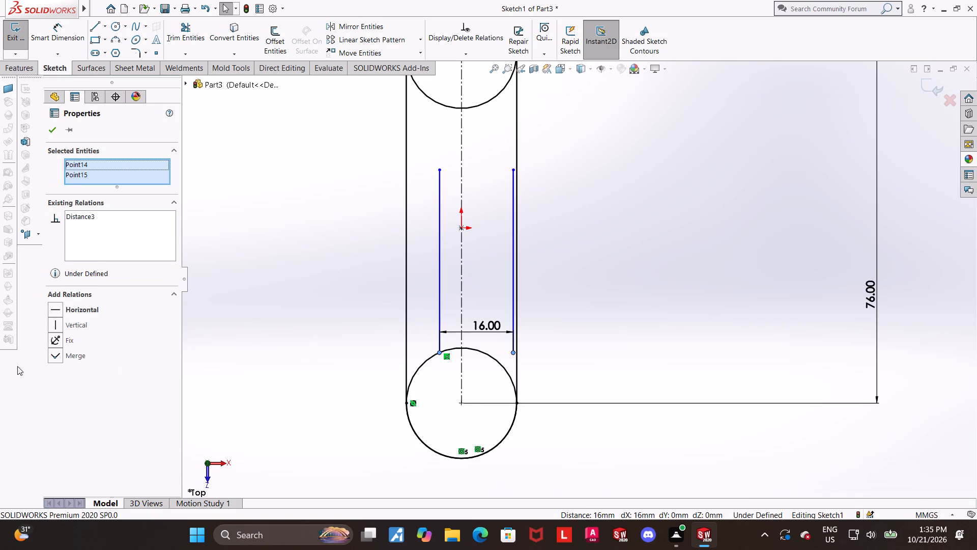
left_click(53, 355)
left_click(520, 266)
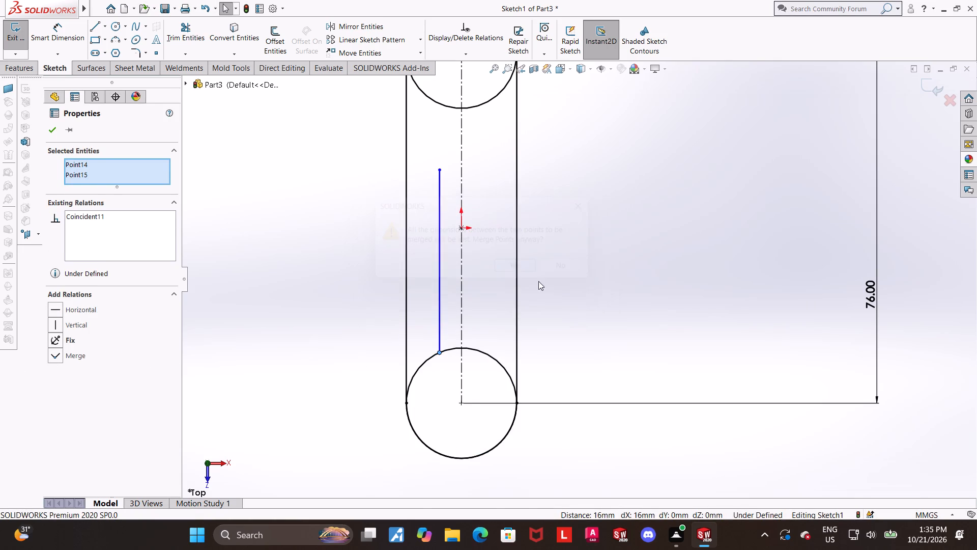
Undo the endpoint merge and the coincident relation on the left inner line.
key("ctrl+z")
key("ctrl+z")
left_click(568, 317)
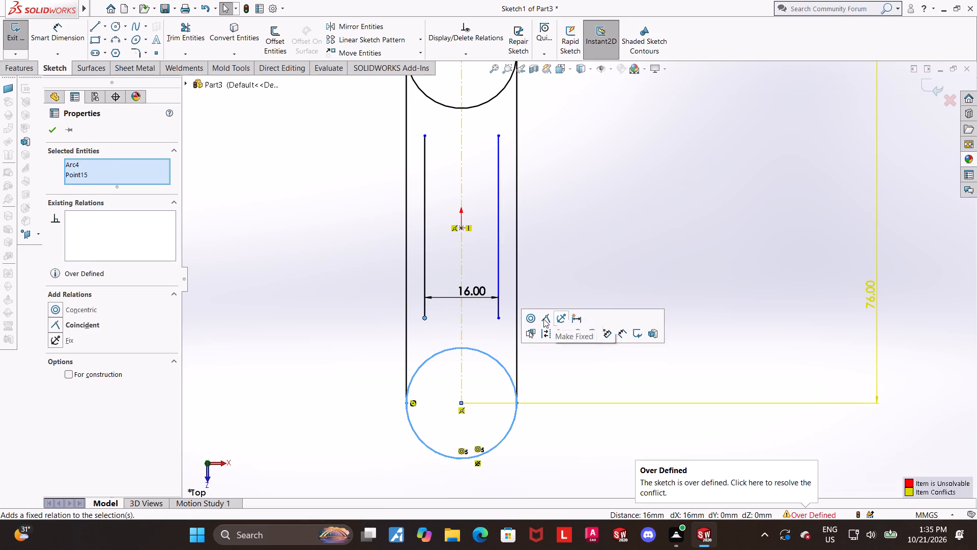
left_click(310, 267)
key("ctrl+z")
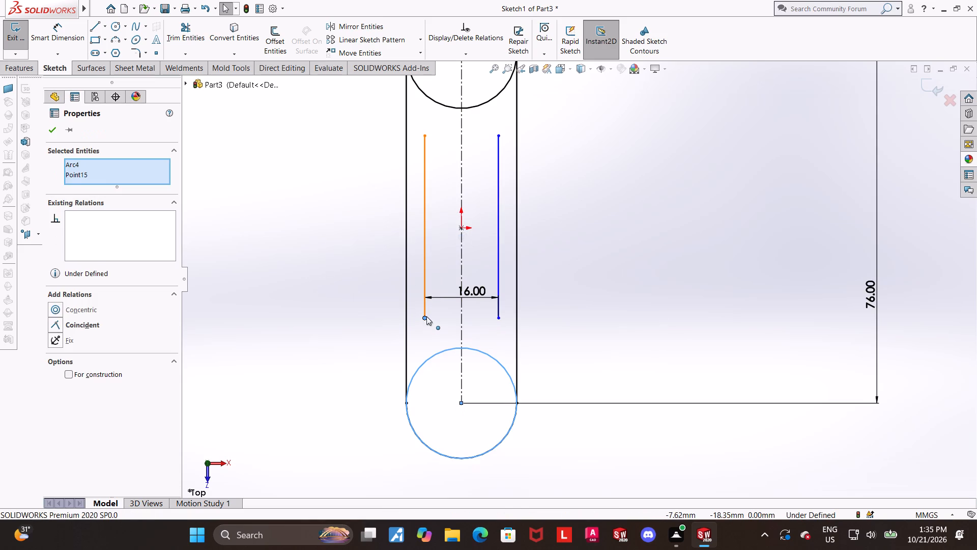
Stretch the lower ends of both inner vertical lines down into the lower circle.
left_click_drag(426, 316, 426, 368)
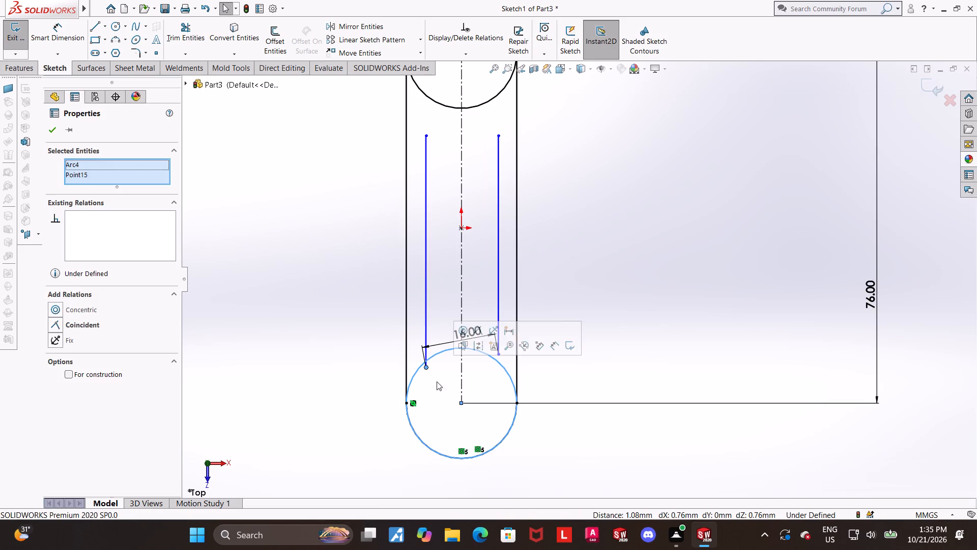
left_click(636, 256)
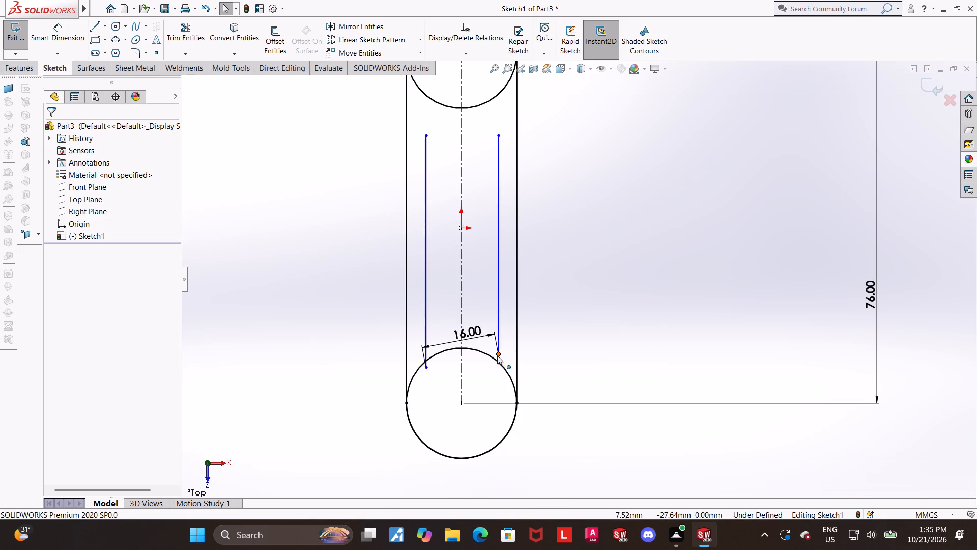
left_click_drag(497, 355, 495, 373)
left_click(701, 199)
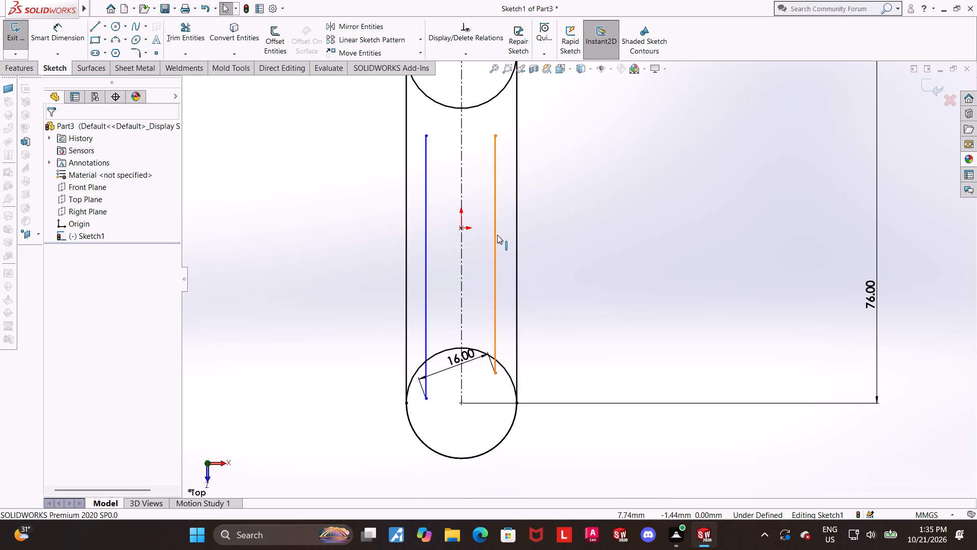
Make the two inner vertical lines symmetric about the slot's centreline.
left_click(427, 244, "ctrl")
left_click(461, 260, "ctrl")
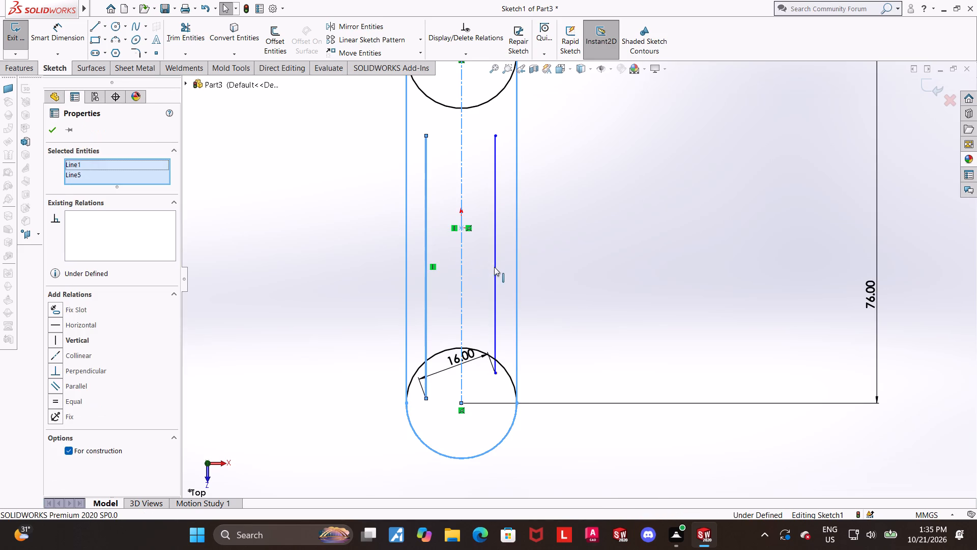
left_click(497, 268, "ctrl")
left_click(57, 396)
left_click(263, 391)
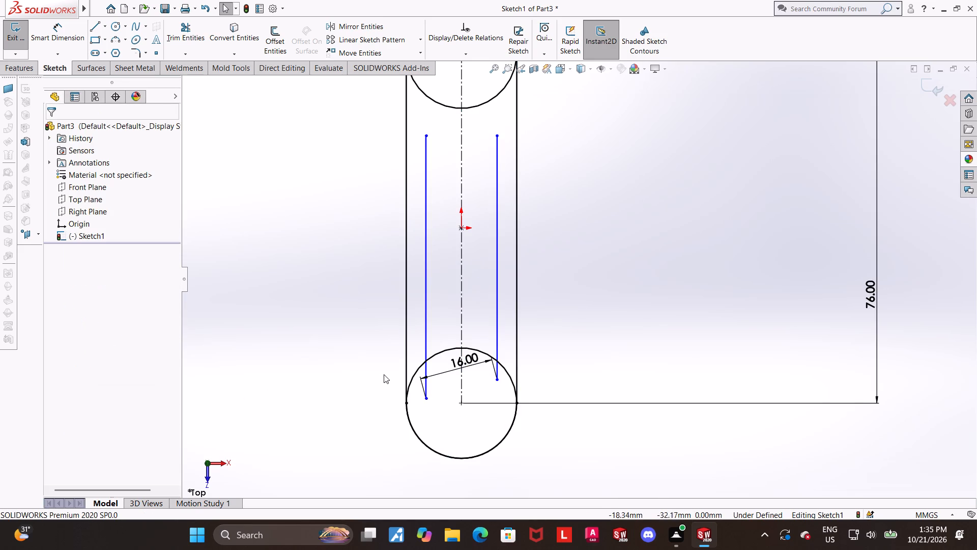
Make the left inner line's lower endpoint coincident with the lower circle.
left_click(426, 400)
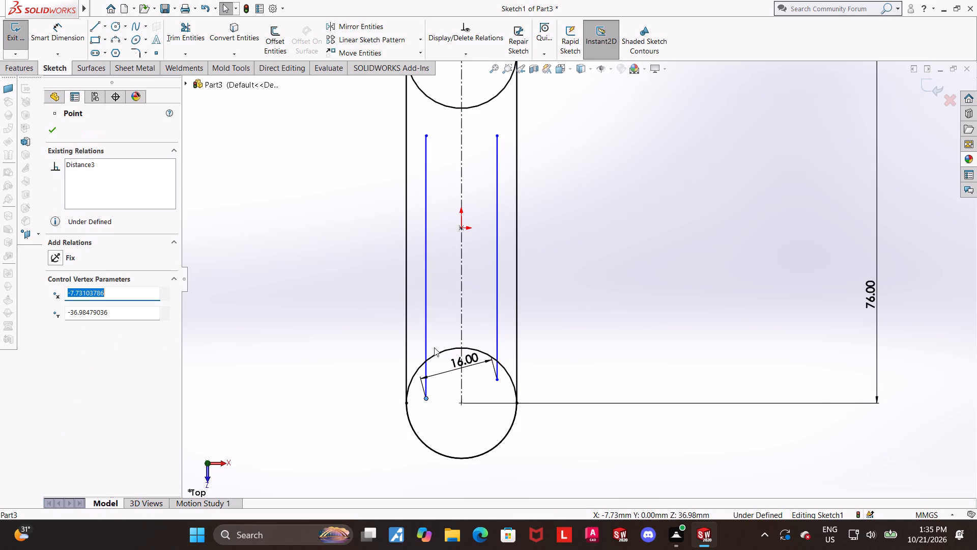
left_click(435, 353, "ctrl")
left_click(53, 325)
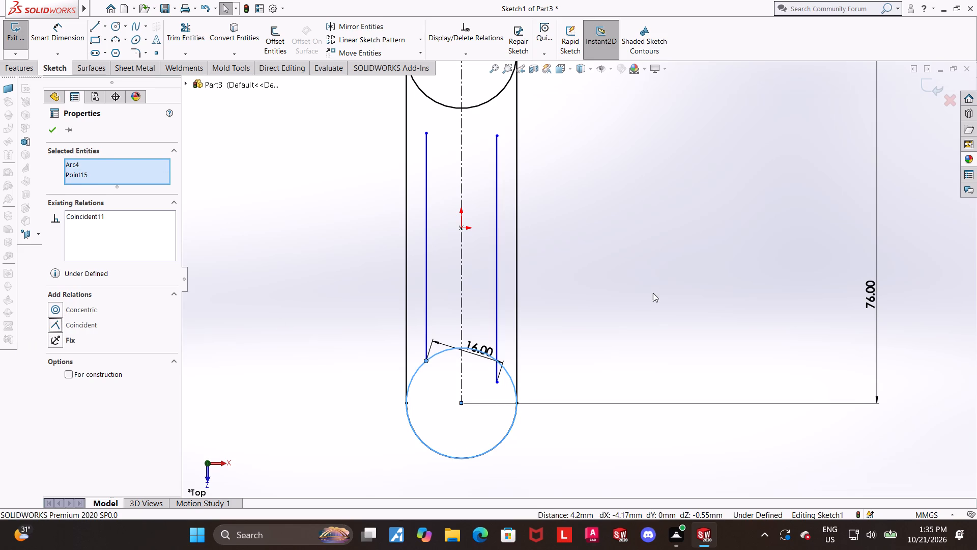
Make the right inner line's lower endpoint coincident with the lower circle.
left_click(653, 293)
left_click(497, 384)
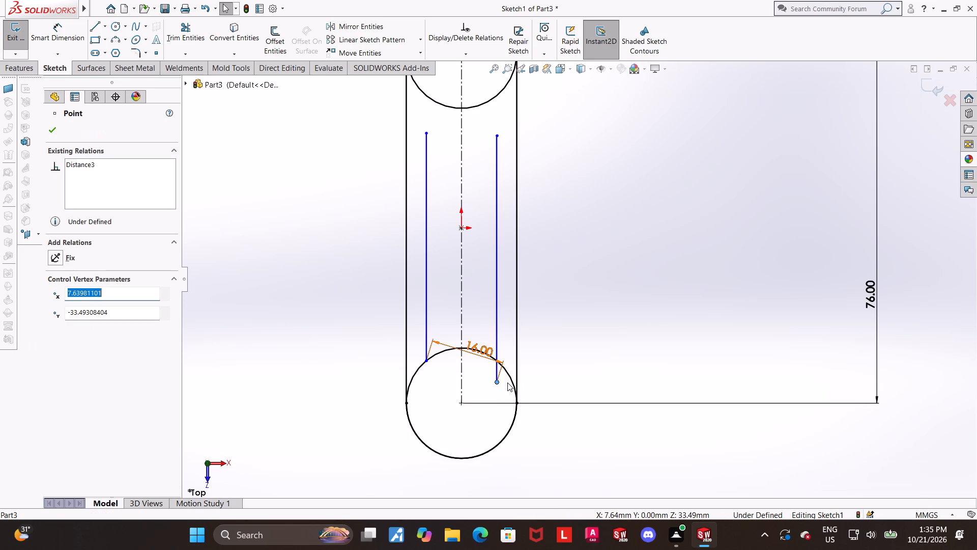
left_click(512, 379, "ctrl")
left_click(58, 323)
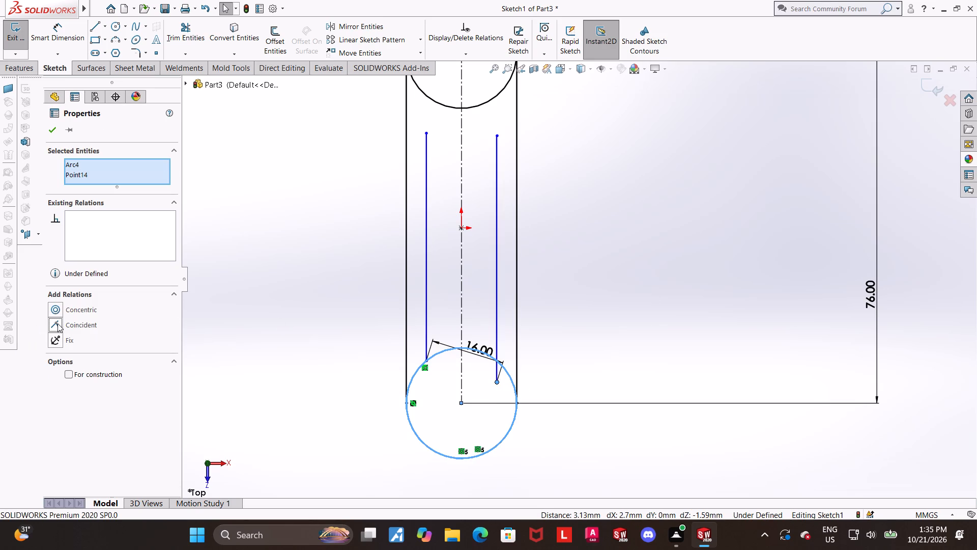
scroll(419, 278, "up", 3)
left_click(323, 188)
Make the upper endpoints of both inner vertical lines coincident with the upper circle.
scroll(484, 176, "down", 4)
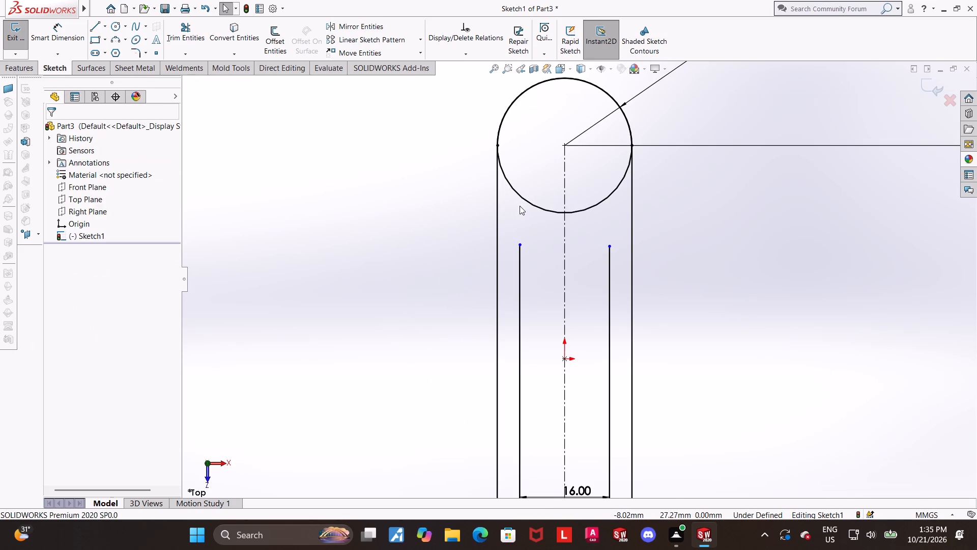
left_click(531, 202)
left_click(518, 246, "ctrl")
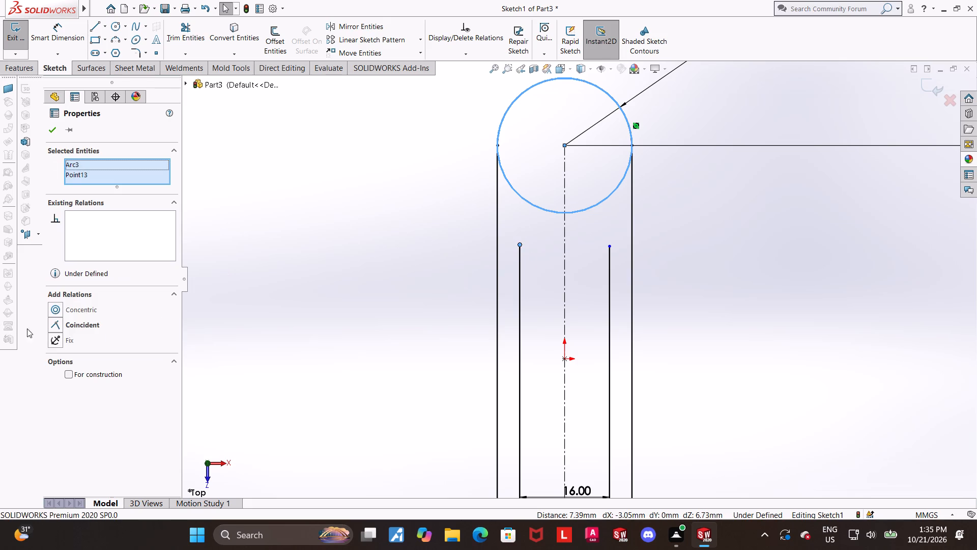
left_click(52, 323)
left_click(483, 281)
left_click(596, 206)
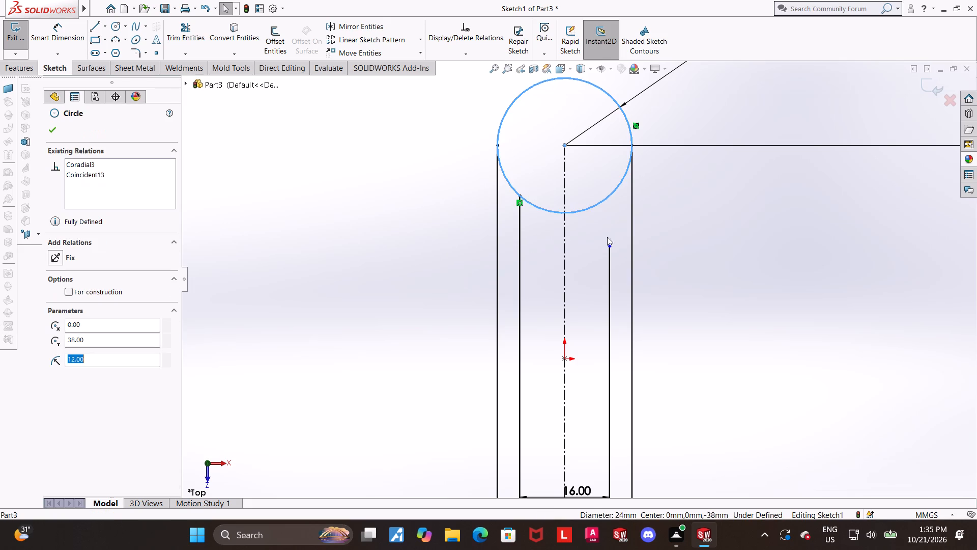
left_click(609, 245, "ctrl")
left_click(59, 328)
scroll(648, 281, "up", 6)
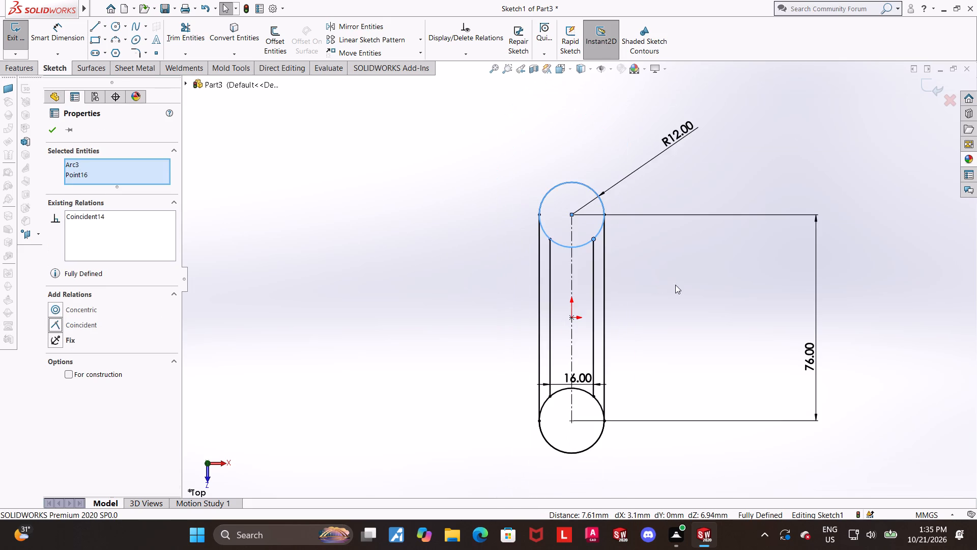
scroll(693, 318, "down", 1)
left_click_drag(855, 356, 861, 360)
Trim the upper circle's side portions between the outer and inner lines, keeping the concave arc joining the inner lines.
scroll(829, 345, "down", 2)
scroll(426, 204, "down", 1)
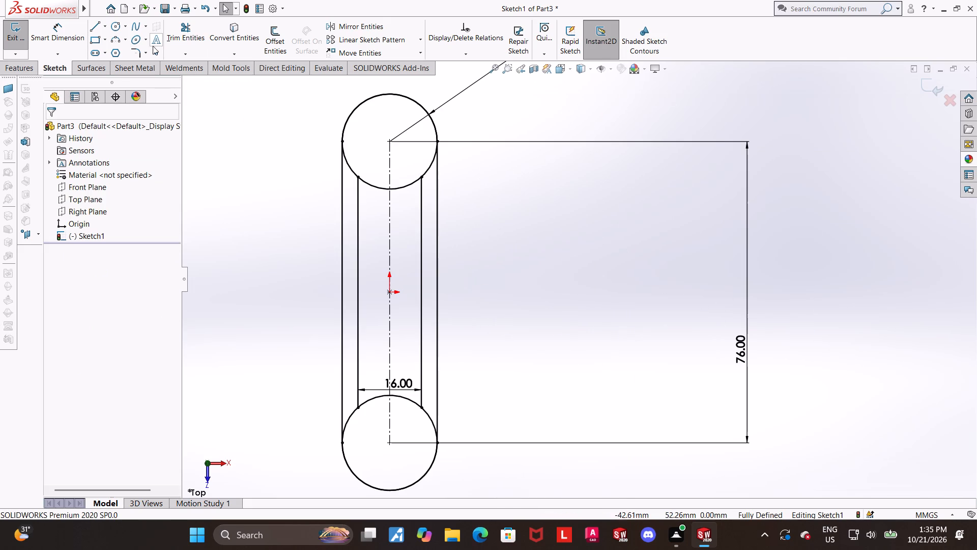
left_click(183, 33)
scroll(332, 127, "up", 1)
scroll(480, 178, "down", 2)
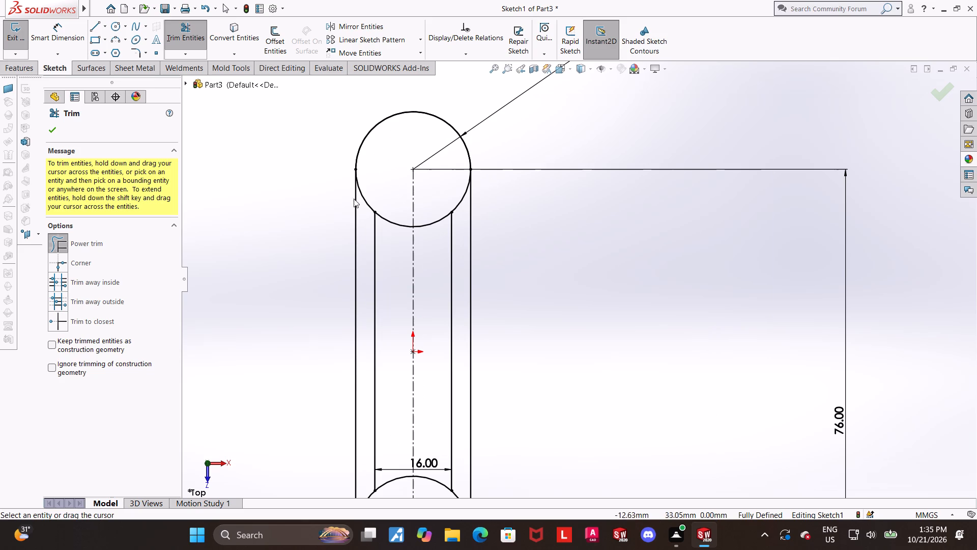
left_click_drag(365, 224, 366, 179)
left_click_drag(463, 206, 456, 186)
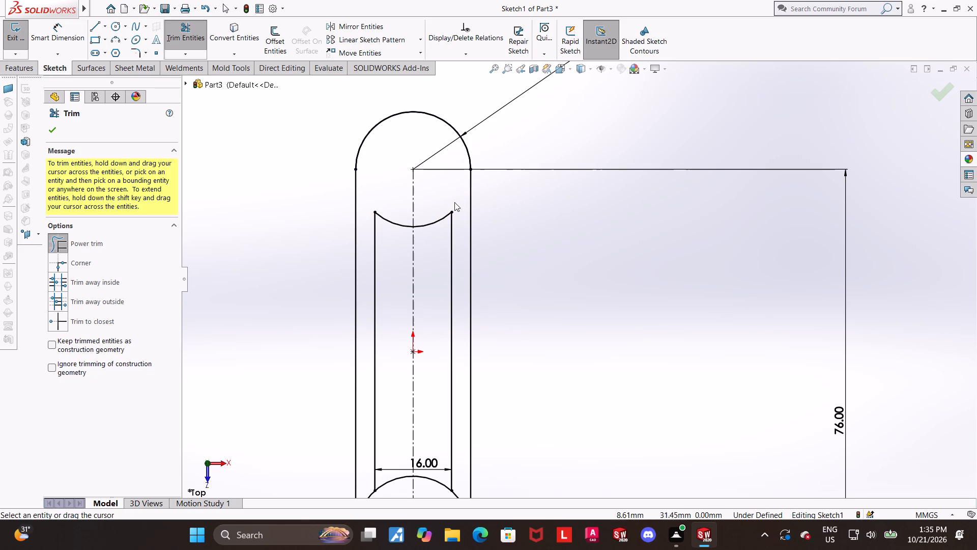
Trim the lower circle's side portions between the outer and inner lines, keeping the concave arc joining the inner lines.
scroll(452, 213, "up", 6)
scroll(497, 371, "down", 4)
scroll(562, 340, "down", 2)
left_click_drag(537, 320, 524, 292)
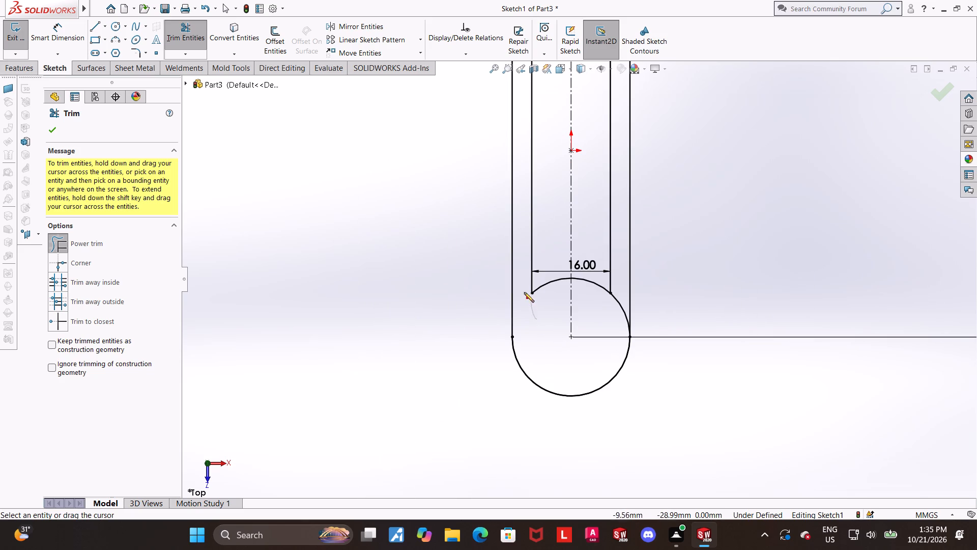
left_click_drag(524, 292, 524, 291)
left_click_drag(611, 318, 616, 293)
key("Escape")
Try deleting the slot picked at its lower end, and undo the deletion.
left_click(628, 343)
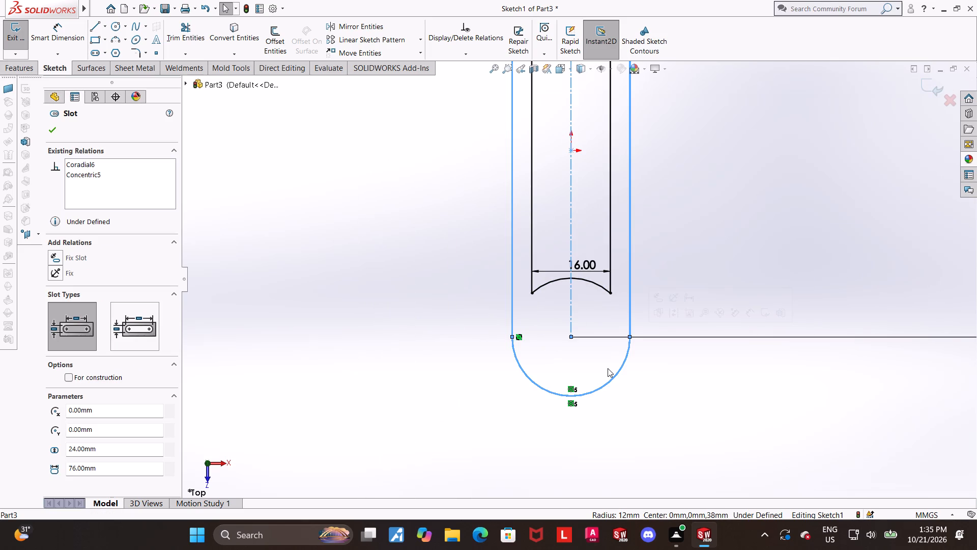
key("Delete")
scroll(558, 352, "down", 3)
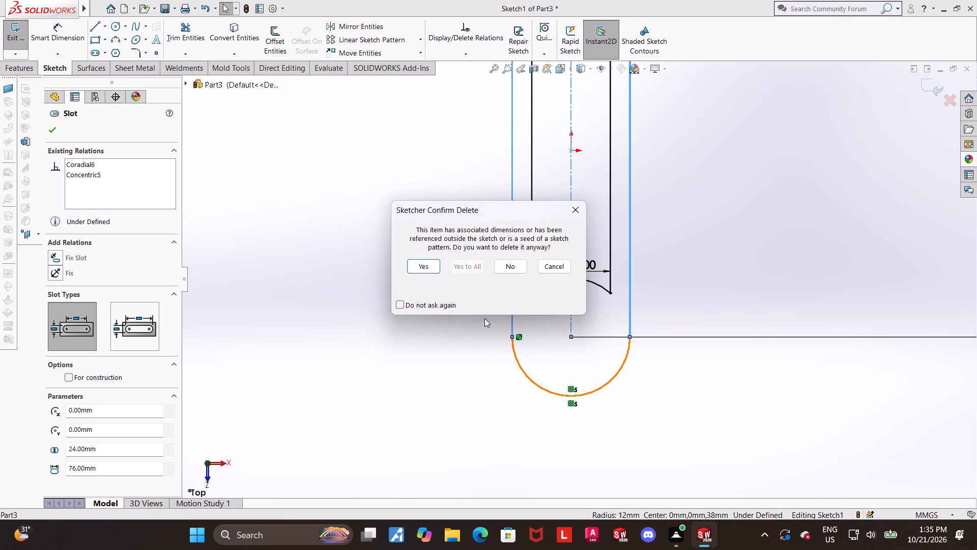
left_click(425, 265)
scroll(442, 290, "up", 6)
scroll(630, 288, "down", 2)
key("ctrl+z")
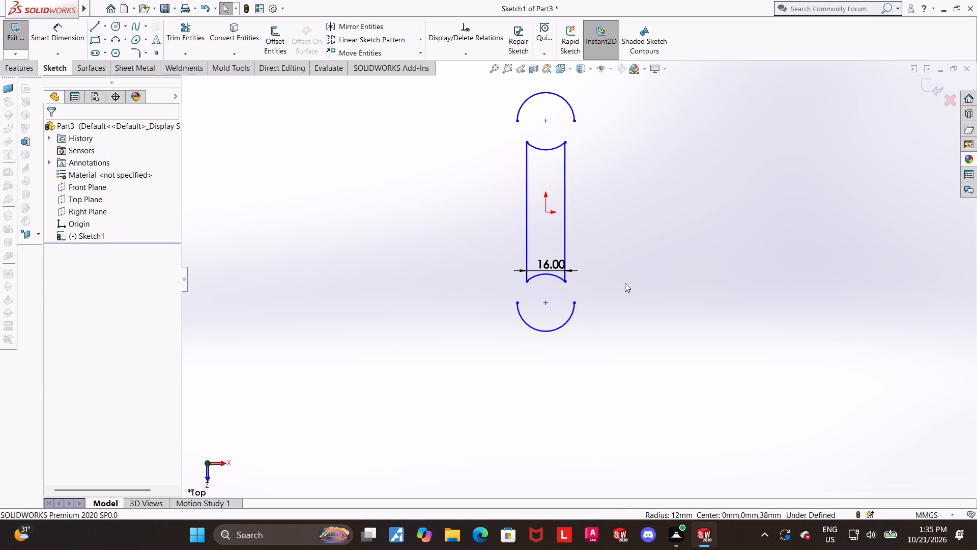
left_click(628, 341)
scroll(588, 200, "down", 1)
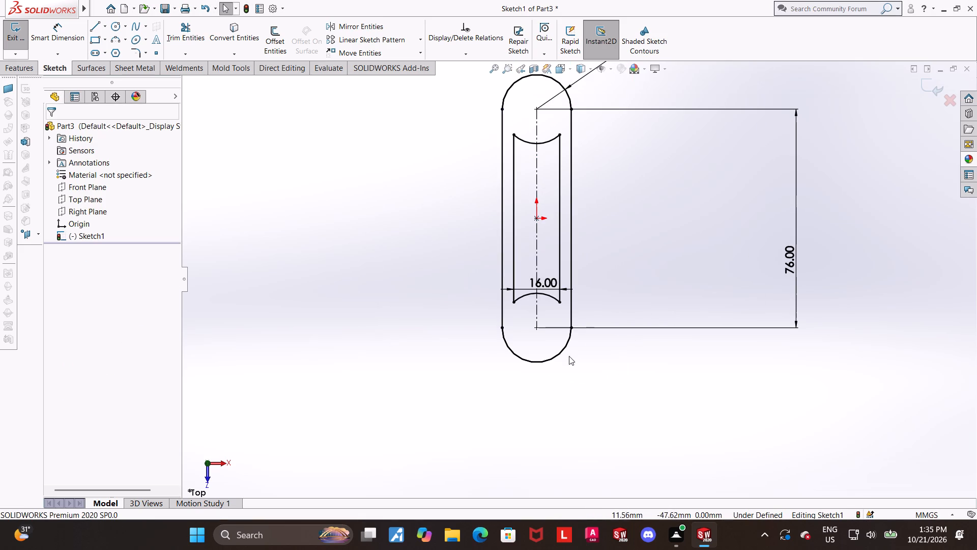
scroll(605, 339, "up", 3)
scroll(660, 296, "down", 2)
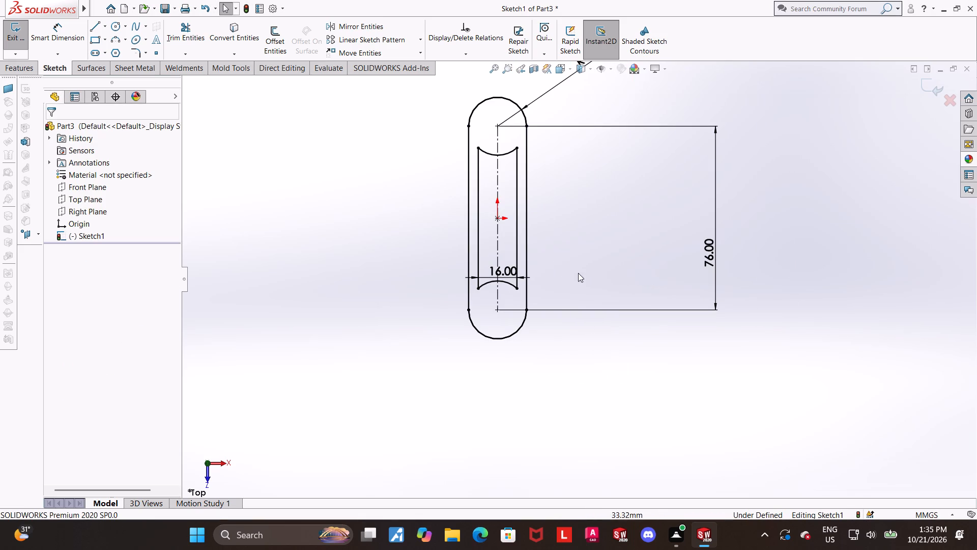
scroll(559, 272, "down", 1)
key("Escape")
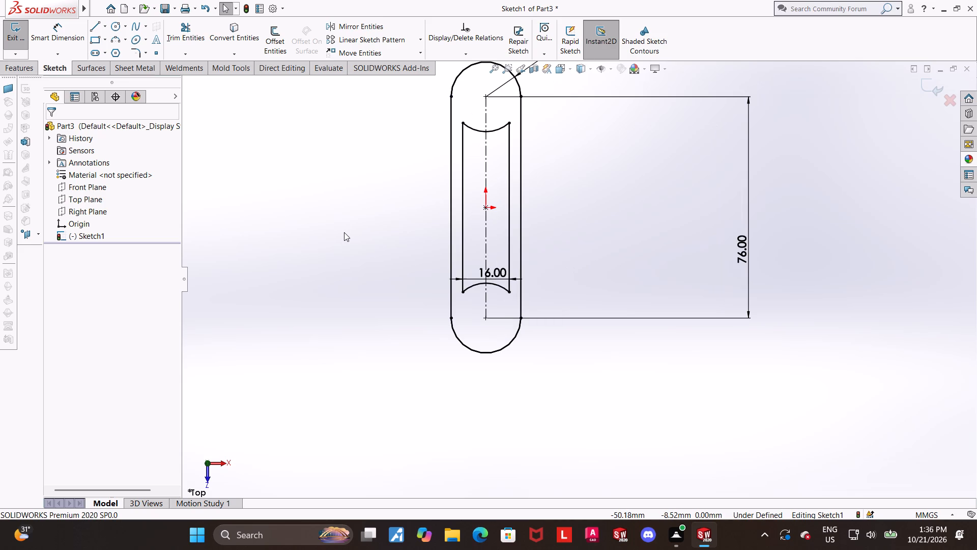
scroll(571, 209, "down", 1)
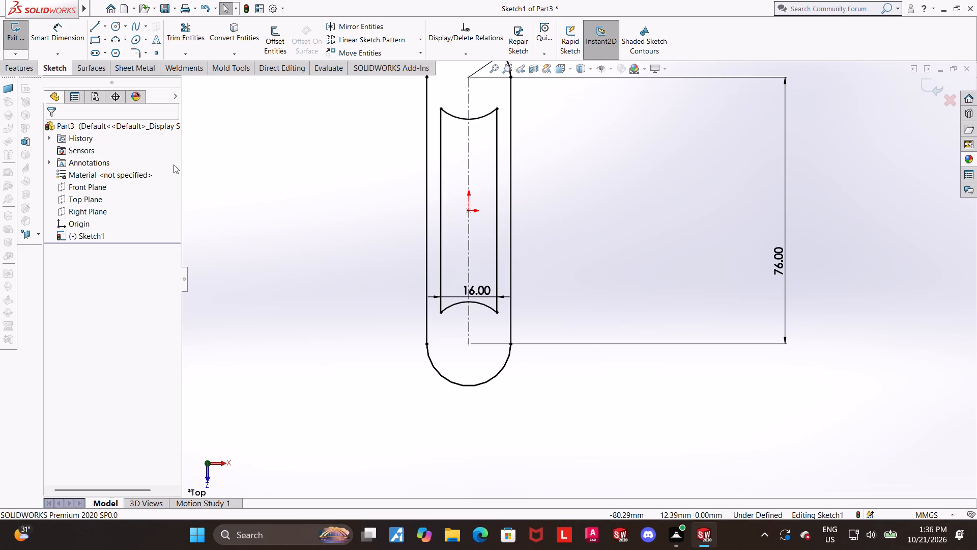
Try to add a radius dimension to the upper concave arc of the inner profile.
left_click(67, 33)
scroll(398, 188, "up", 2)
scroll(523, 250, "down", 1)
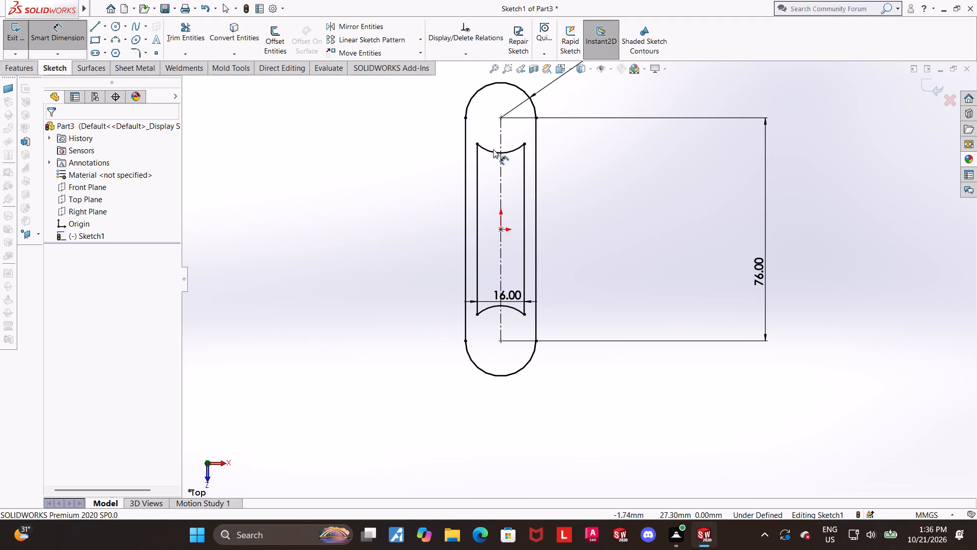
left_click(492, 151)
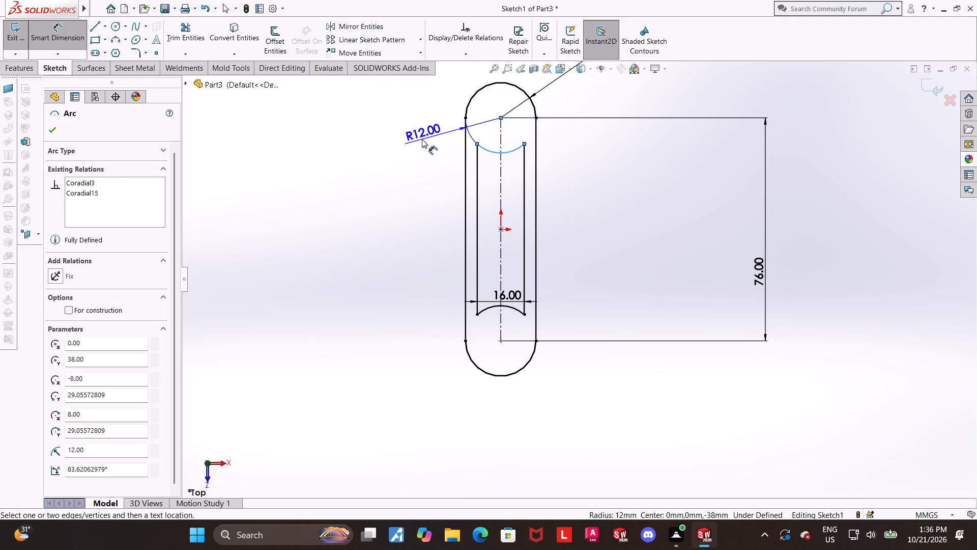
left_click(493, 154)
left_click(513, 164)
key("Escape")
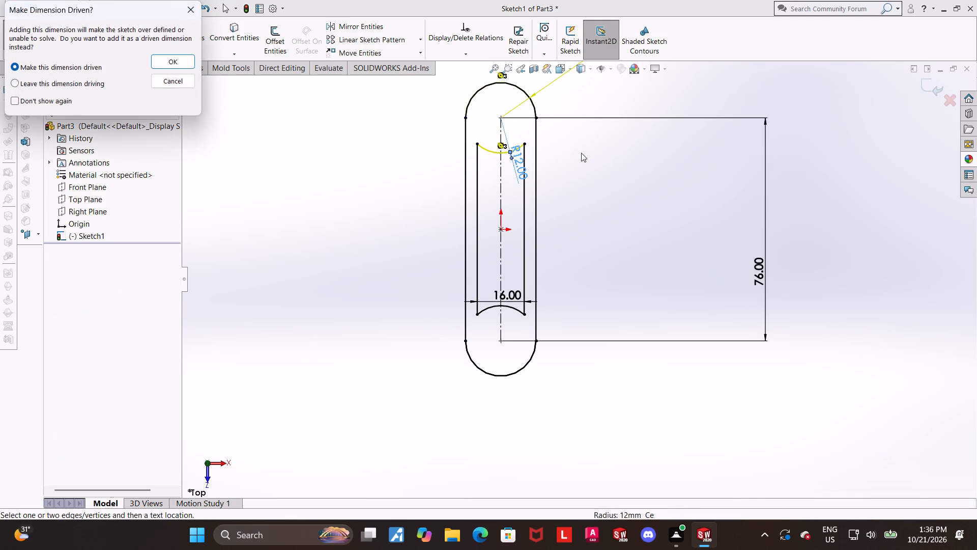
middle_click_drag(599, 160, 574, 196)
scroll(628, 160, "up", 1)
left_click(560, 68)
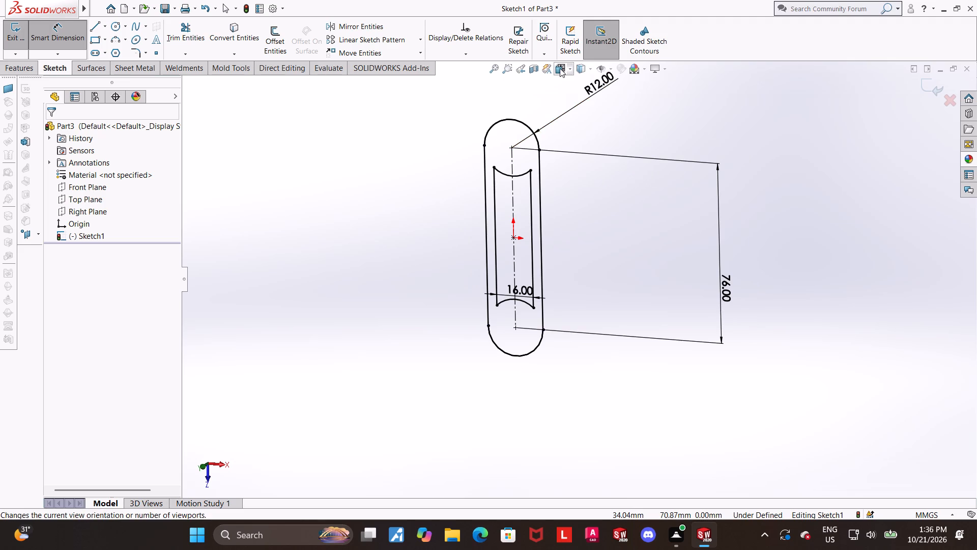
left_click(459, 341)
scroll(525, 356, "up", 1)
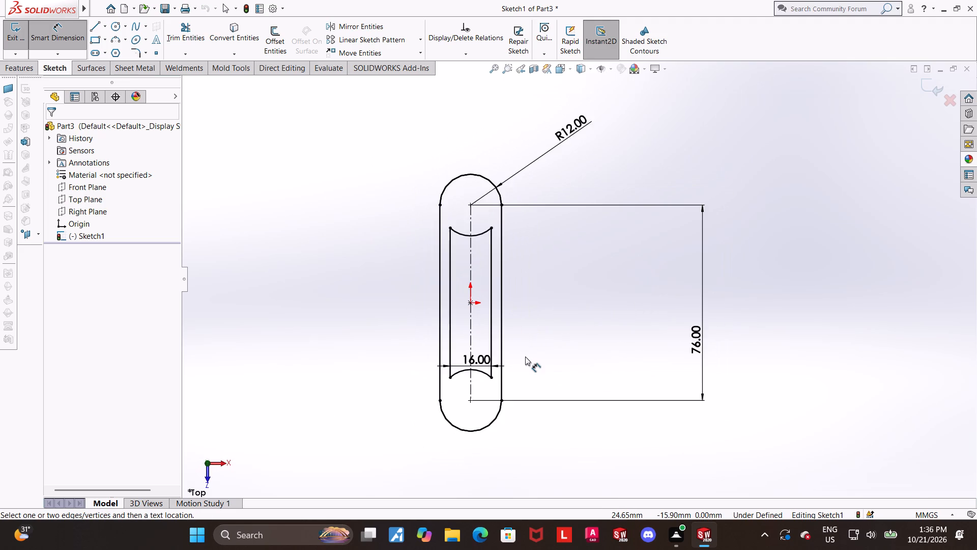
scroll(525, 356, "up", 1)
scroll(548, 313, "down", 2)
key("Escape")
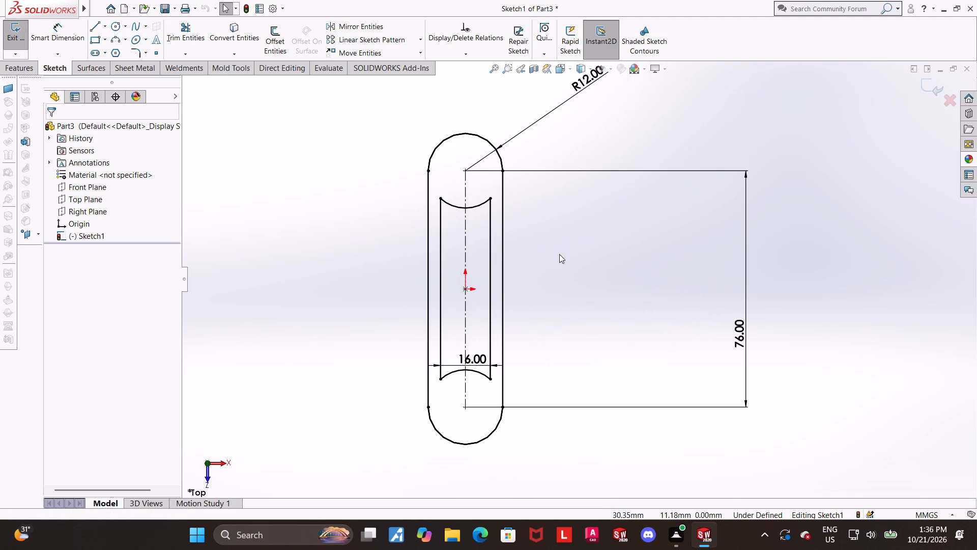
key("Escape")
Apply 3 mm sketch fillets to all four corners of the inner profile.
scroll(535, 254, "down", 1)
key("f")
key("Return")
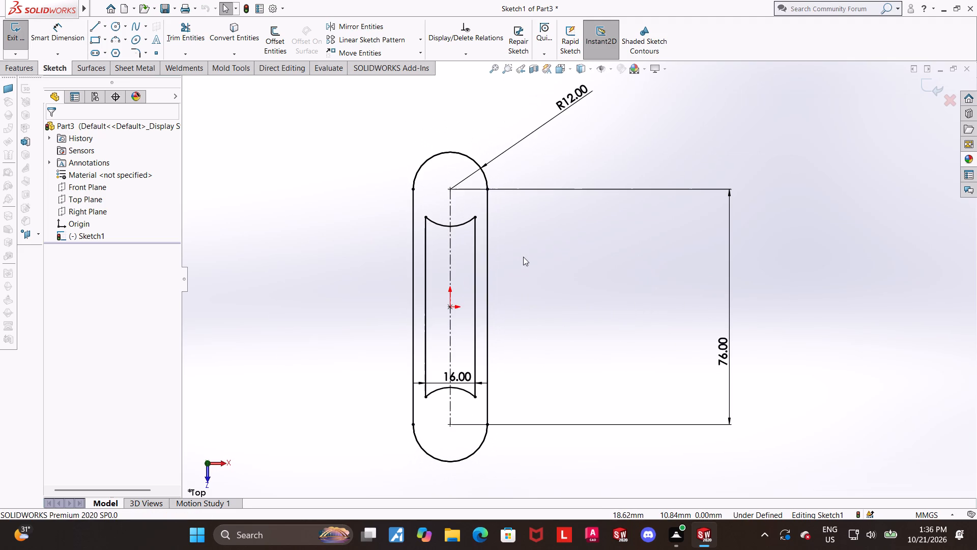
key("Escape")
left_click(136, 46)
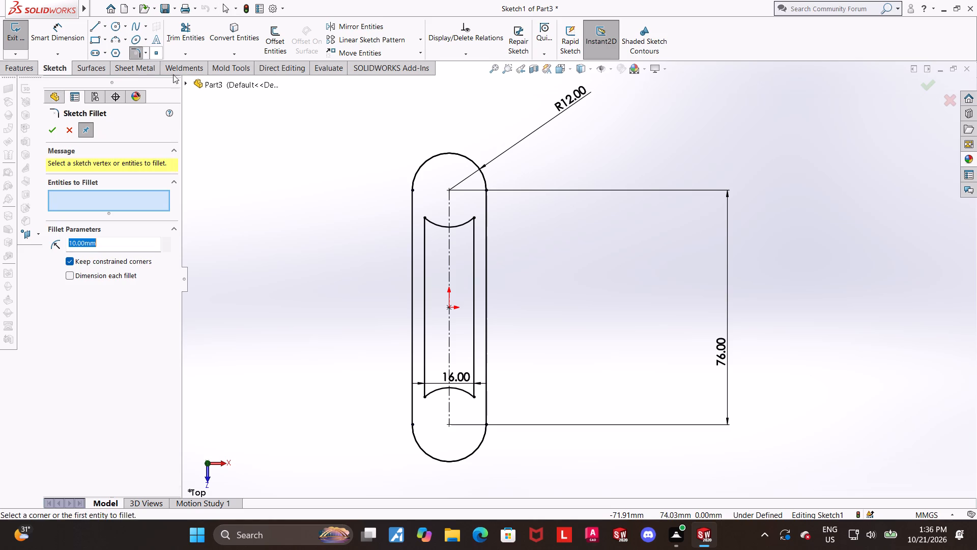
key("3")
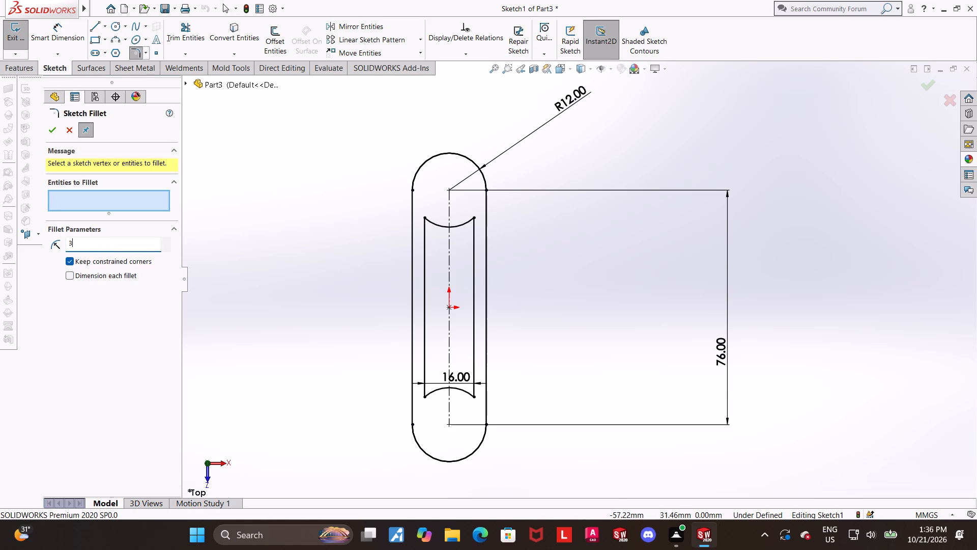
key("Return")
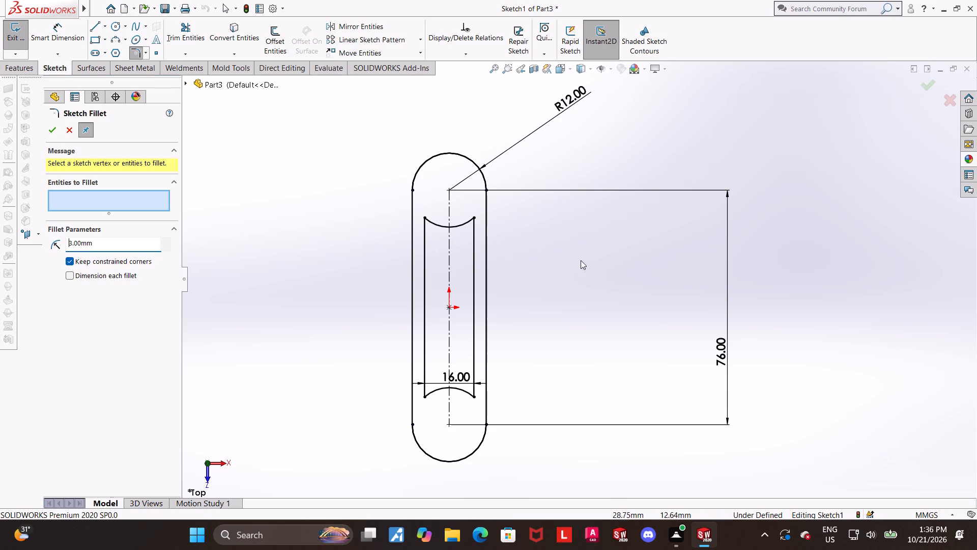
left_click(472, 220)
left_click(426, 219)
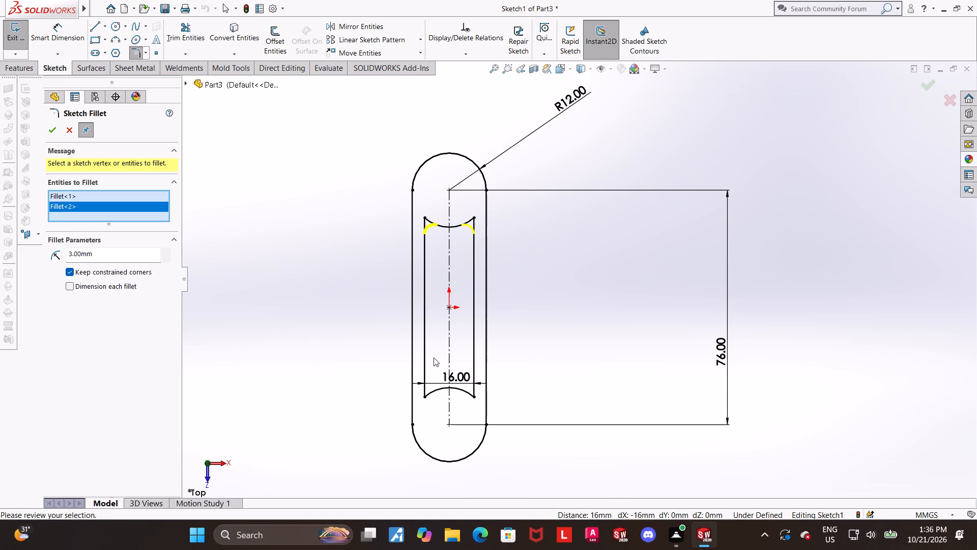
left_click(426, 394)
left_click(473, 396)
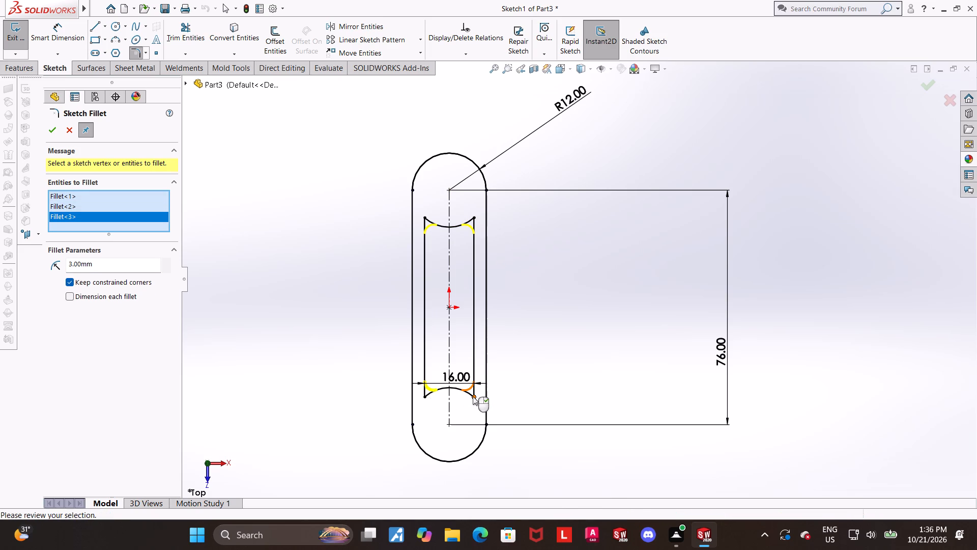
left_click(48, 128)
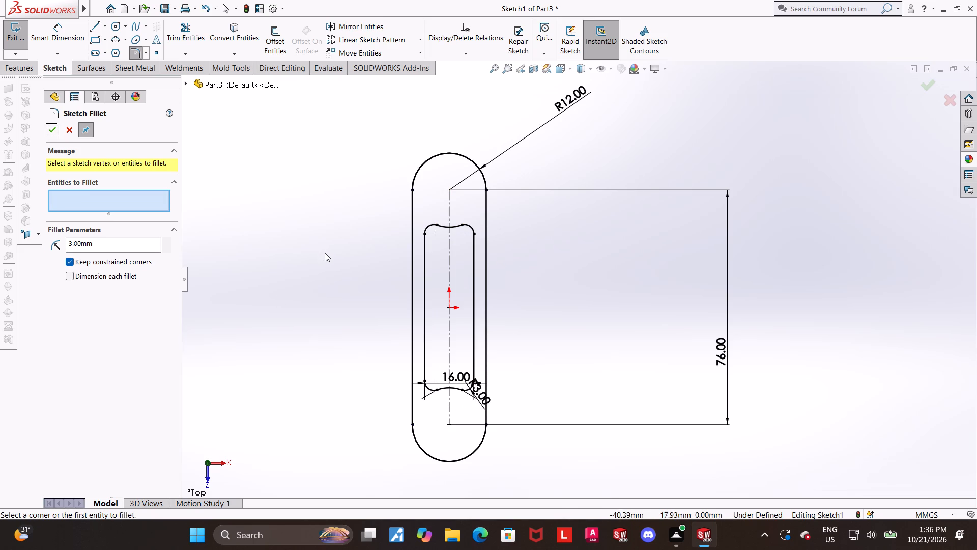
scroll(399, 262, "up", 1)
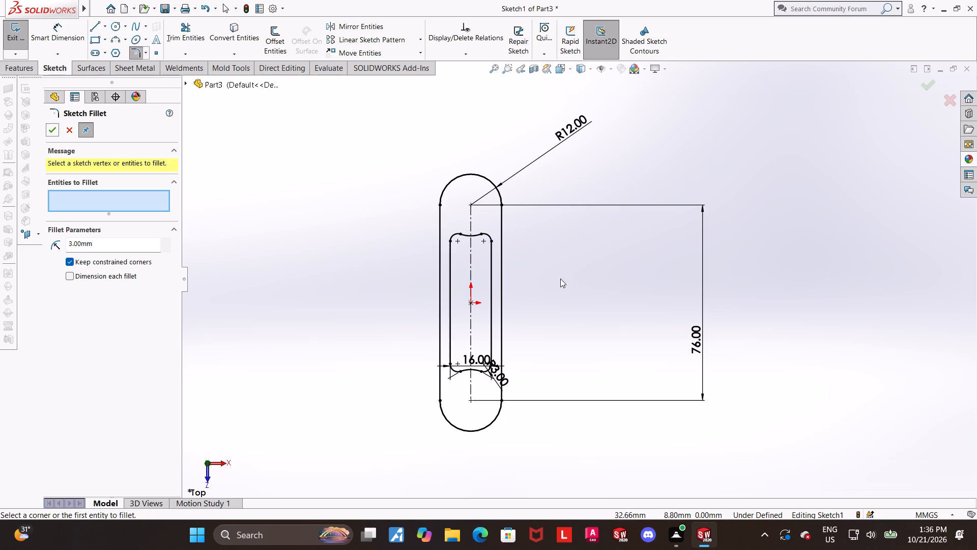
scroll(540, 286, "down", 1)
left_click(58, 129)
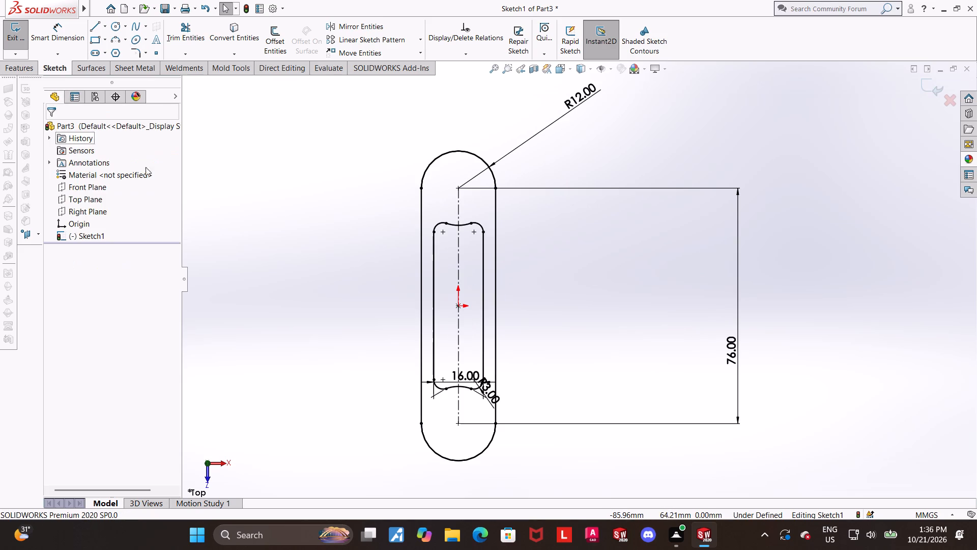
left_click(357, 259)
Move the 16 mm width dimension up inside the inner profile, clear of the lower fillet dimension.
scroll(482, 239, "down", 2)
scroll(489, 251, "up", 1)
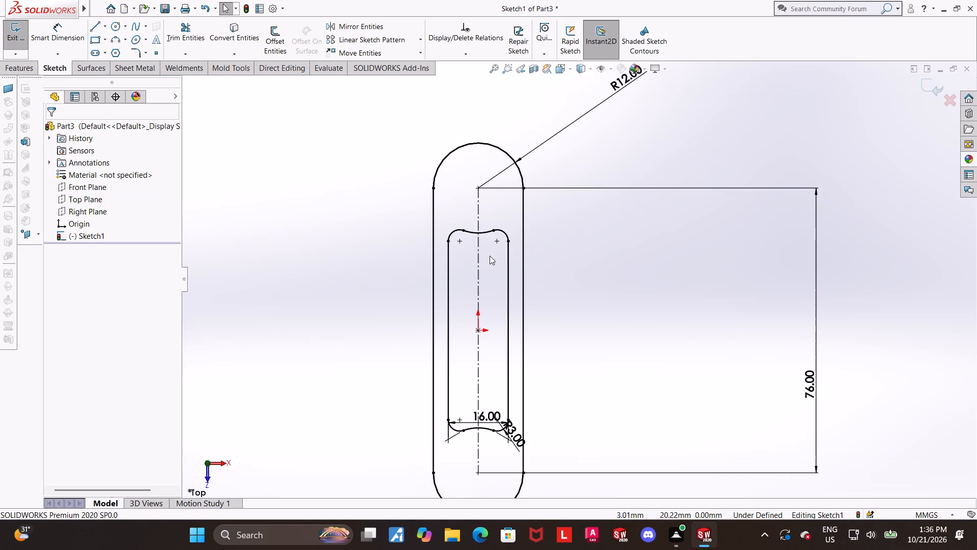
scroll(534, 286, "down", 1)
scroll(520, 396, "up", 2)
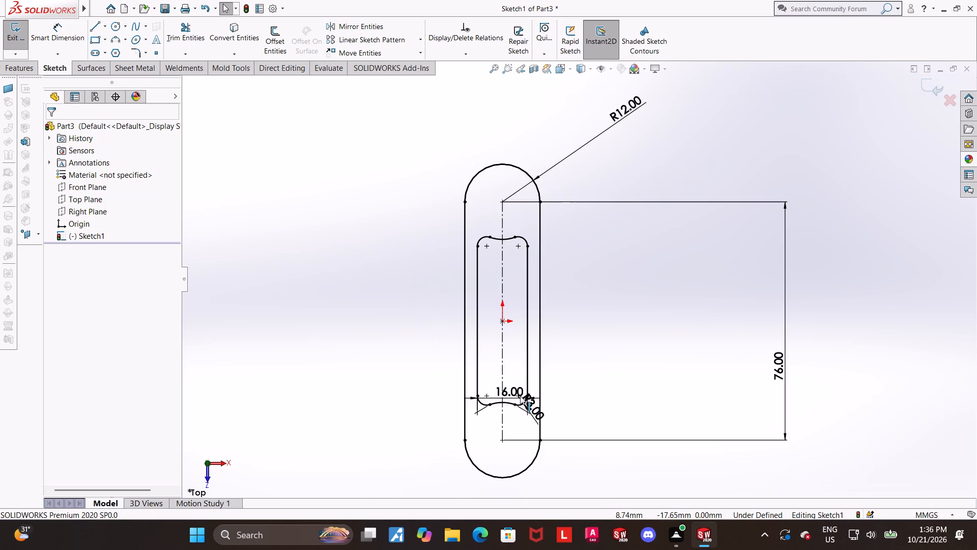
left_click_drag(504, 394, 504, 364)
left_click(369, 311)
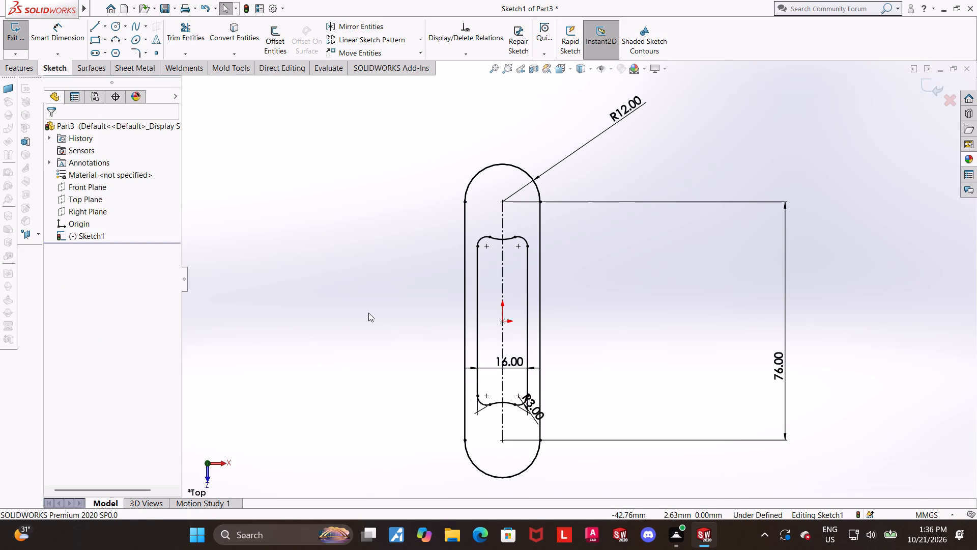
Sketch a circle at each end-arc centre of the link, the lower one about 11.3 mm in diameter.
scroll(447, 323, "up", 1)
scroll(698, 423, "down", 1)
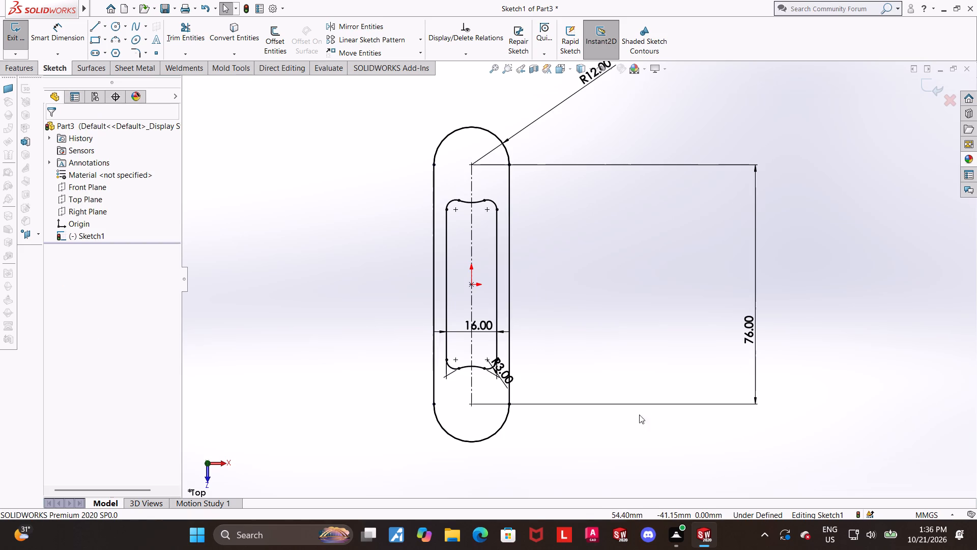
scroll(628, 416, "up", 1)
scroll(598, 309, "down", 1)
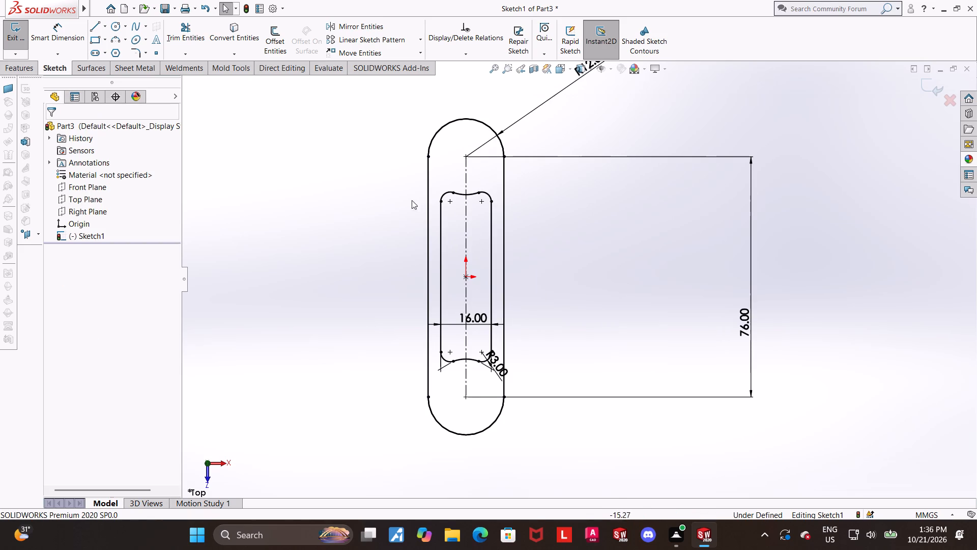
left_click(118, 25)
left_click(469, 158)
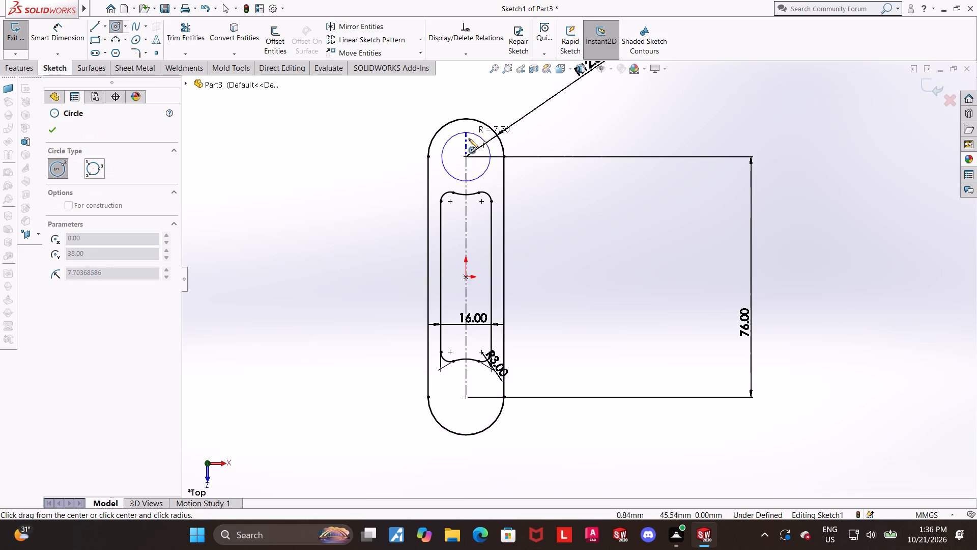
left_click(469, 141)
key("Escape")
left_click(117, 26)
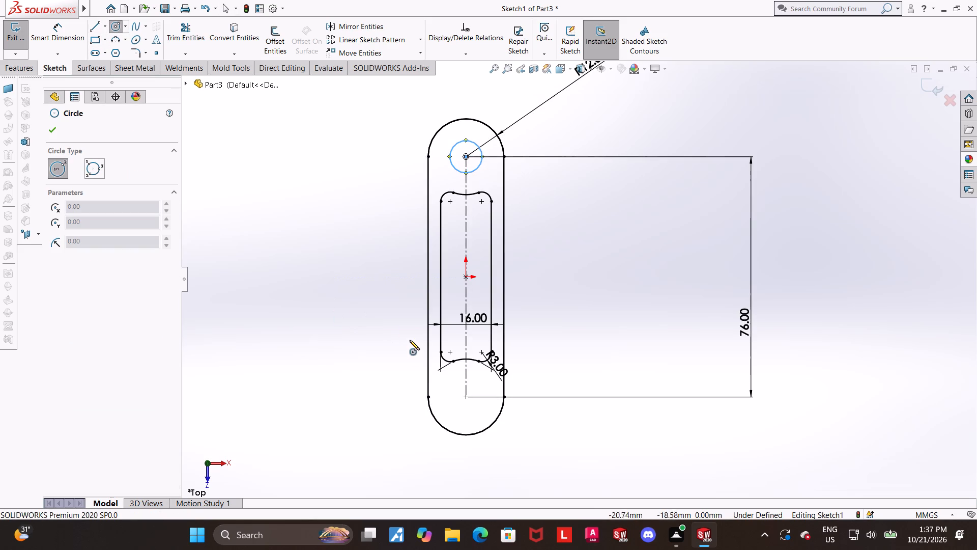
left_click(465, 396)
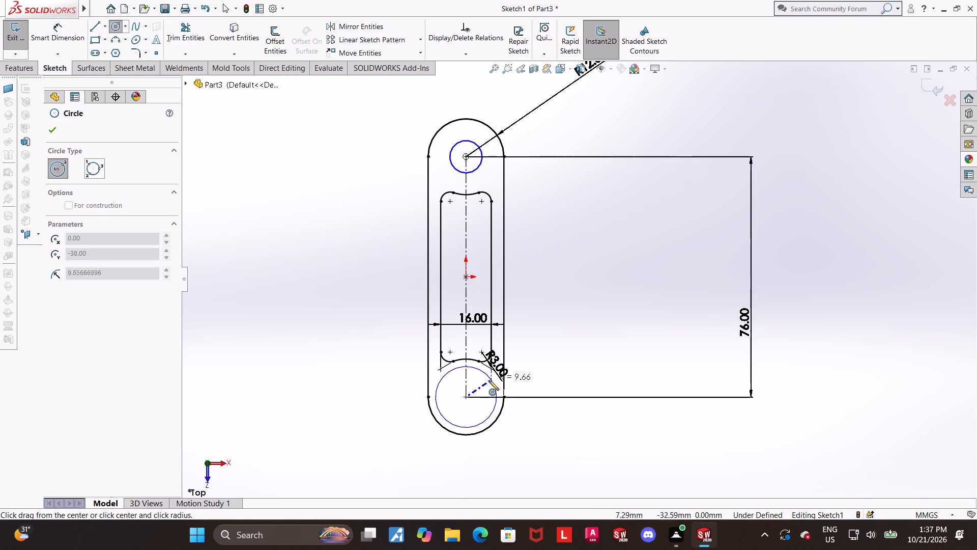
left_click(483, 389)
key("Escape")
key("Escape")
Dimension the lower circle's diameter as 11 mm.
left_click(58, 34)
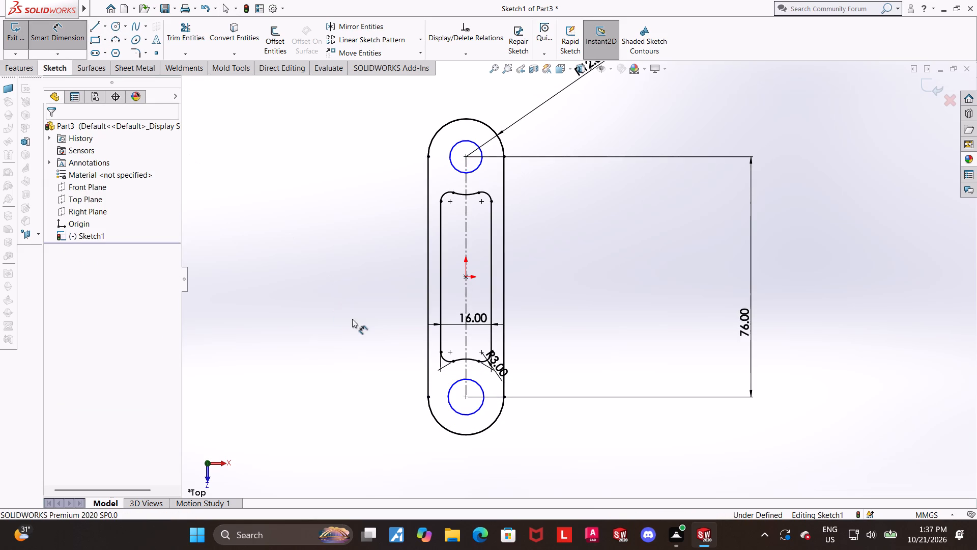
scroll(352, 319, "up", 1)
left_click(491, 388)
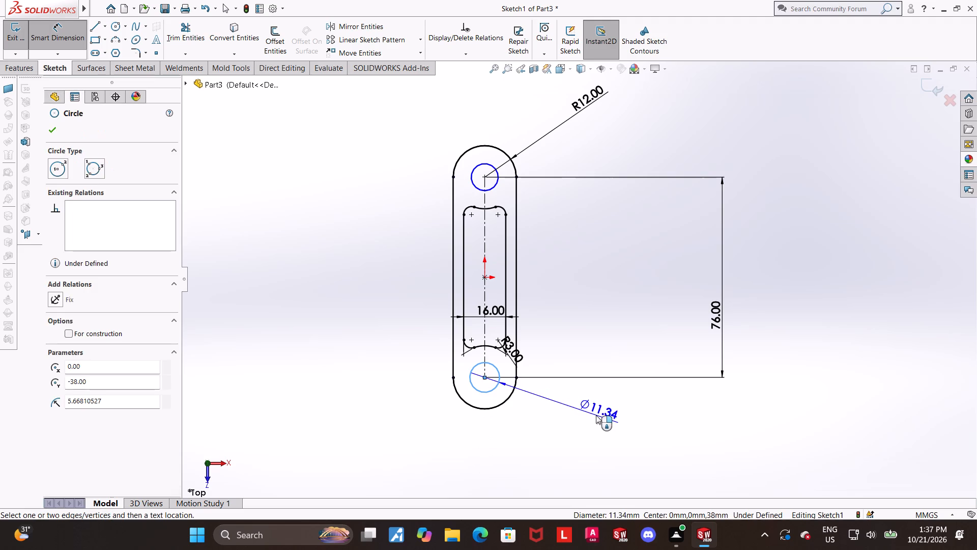
left_click(596, 415)
type("11")
key("Return")
key("Escape")
key("Escape")
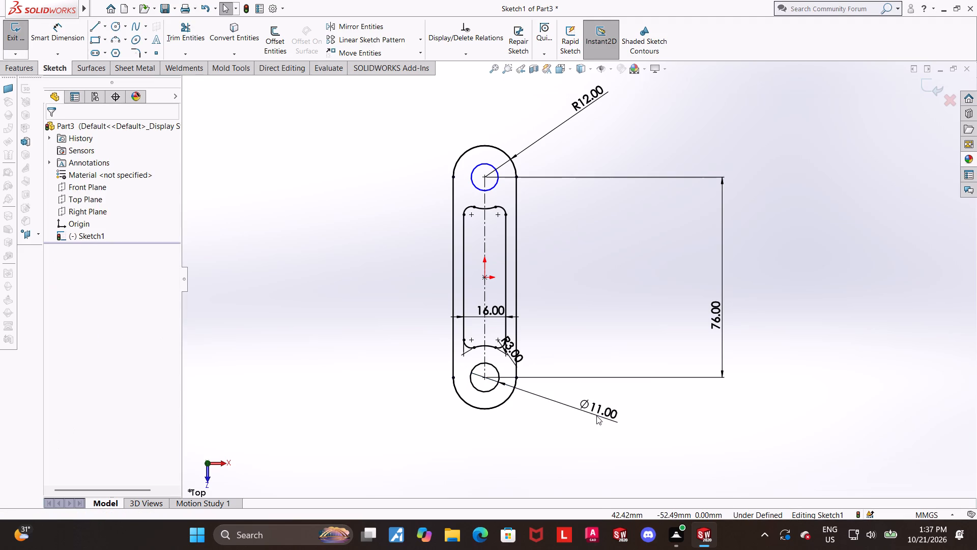
Add an Equal relation between the lower and upper circles.
left_click_drag(583, 461, 583, 454)
left_click(490, 388)
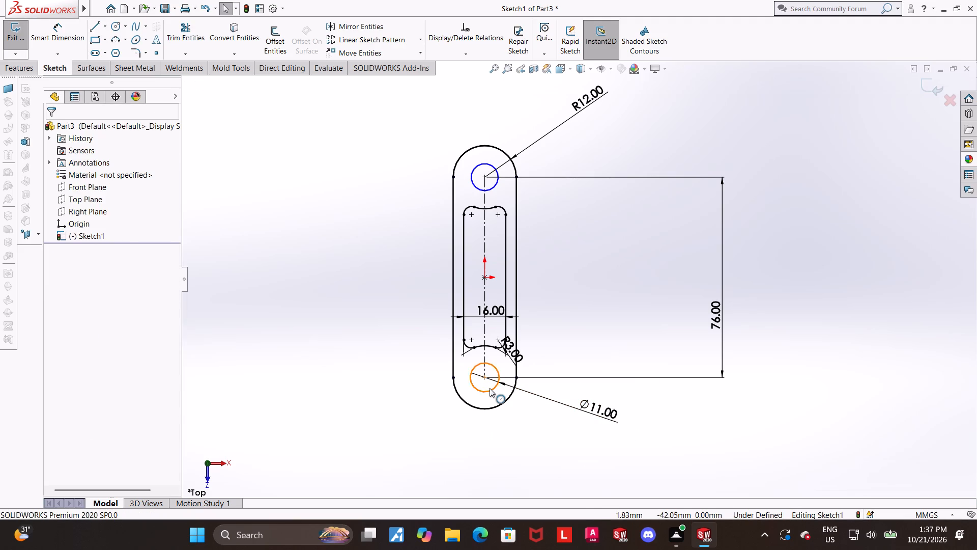
left_click(498, 182, "ctrl")
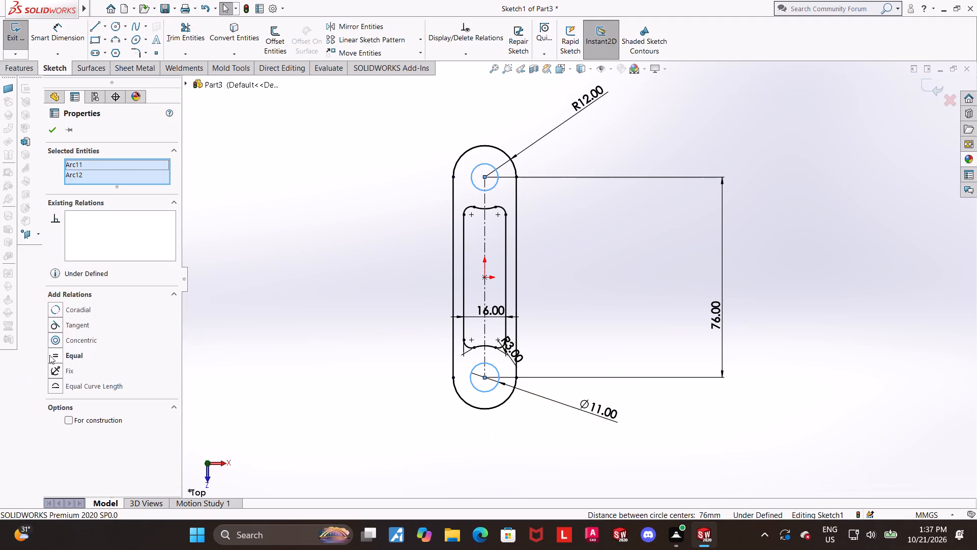
left_click(52, 353)
left_click(418, 342)
Exit the link sketch and extrude it 20 mm as a Mid Plane boss.
scroll(768, 409, "up", 1)
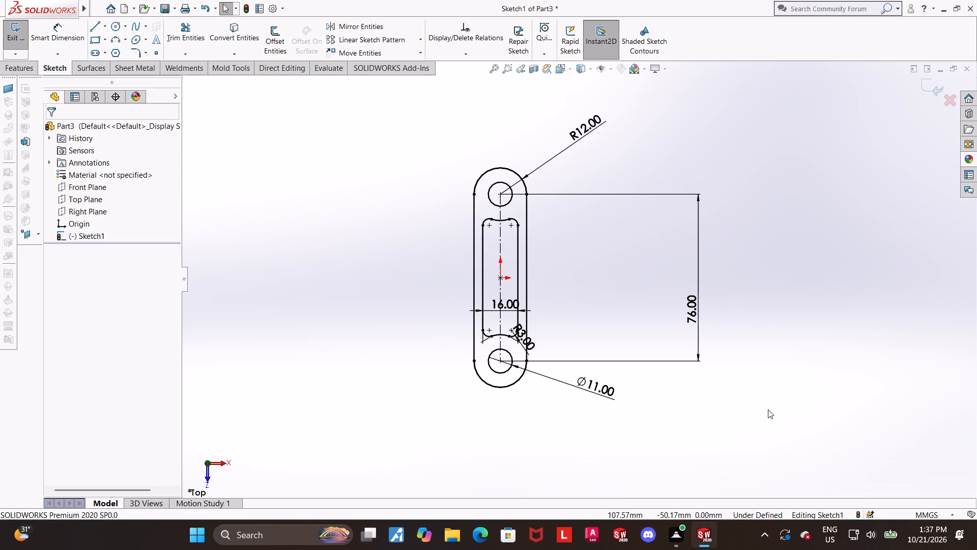
scroll(704, 404, "down", 1)
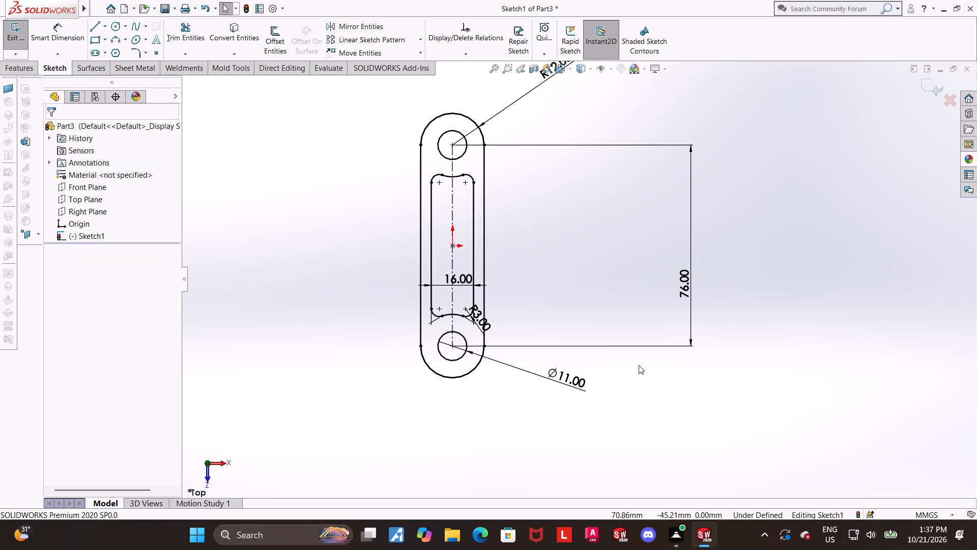
scroll(640, 337, "up", 1)
scroll(615, 320, "down", 1)
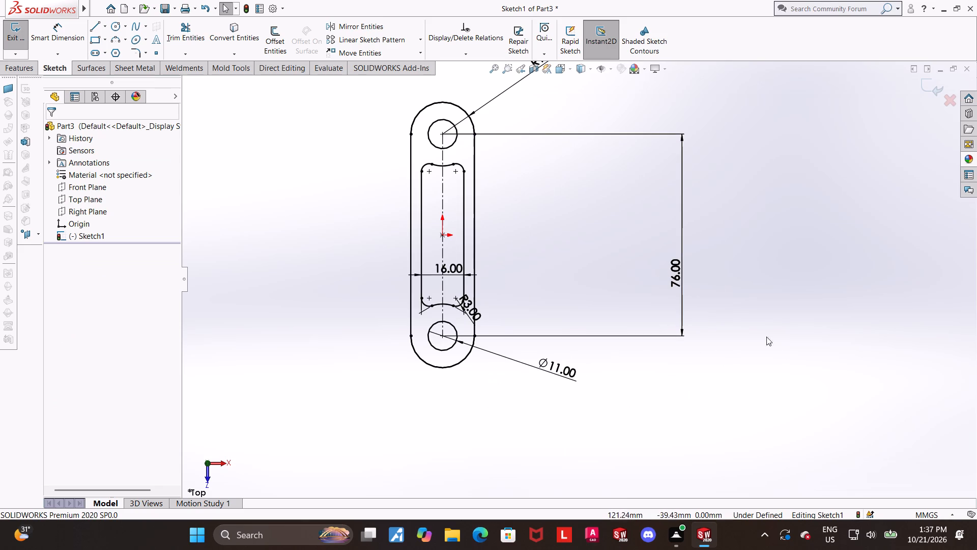
left_click(918, 83)
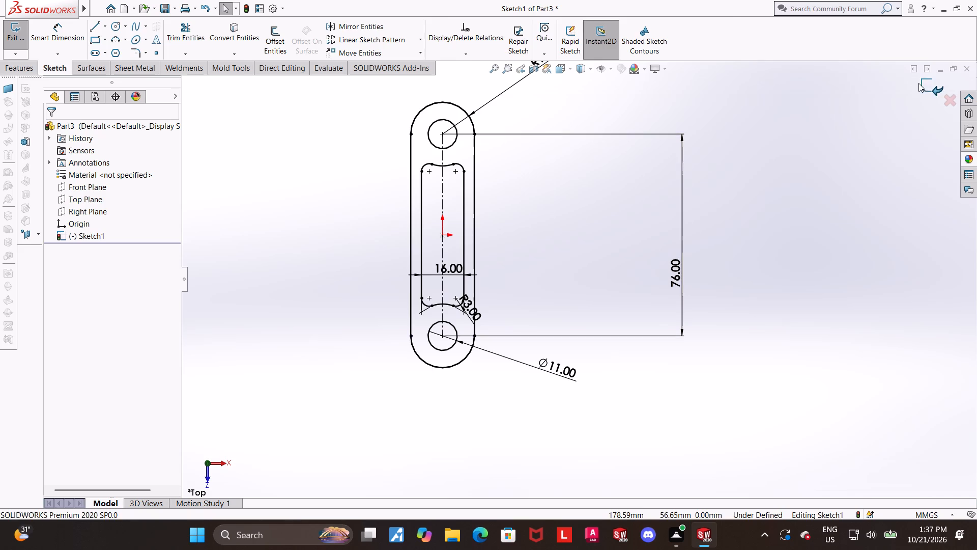
scroll(784, 194, "up", 1)
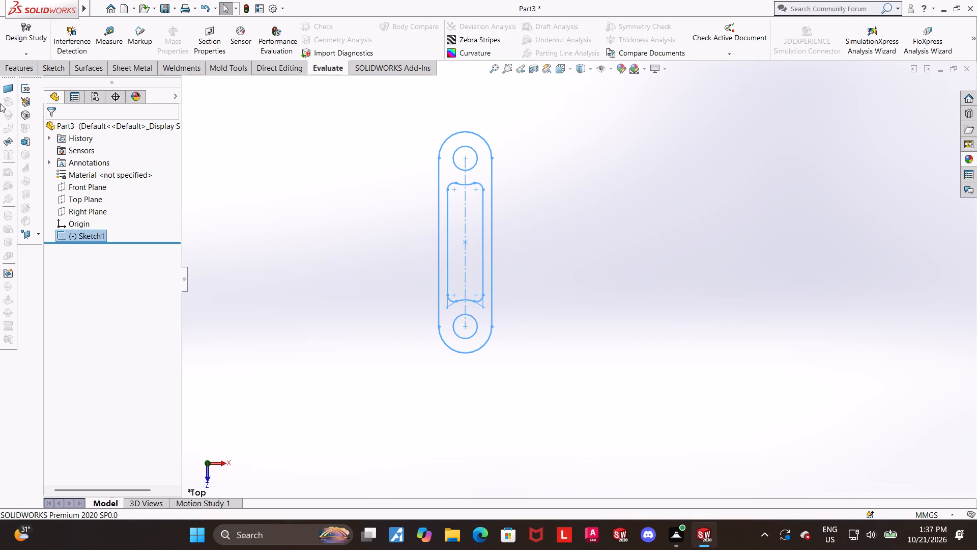
left_click(15, 71)
left_click(18, 43)
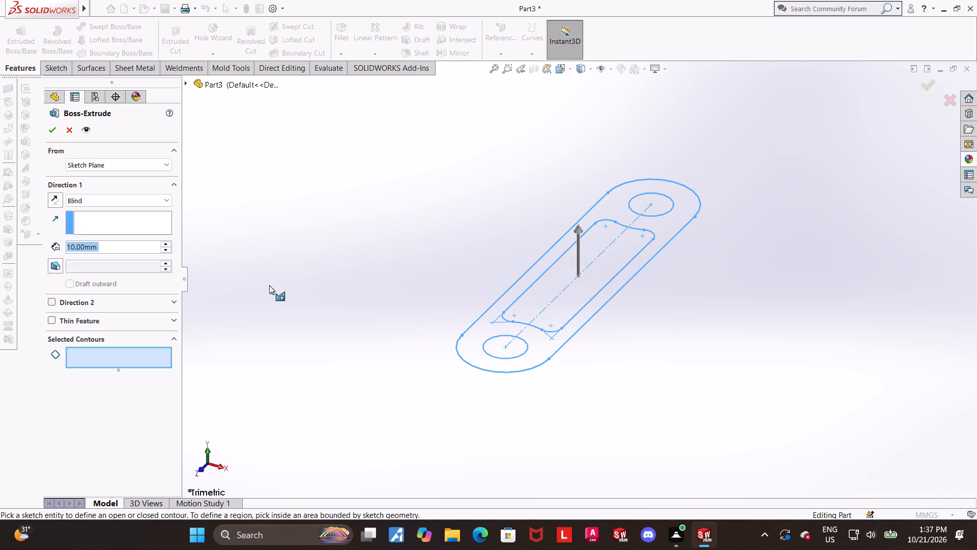
type("20")
key("Return")
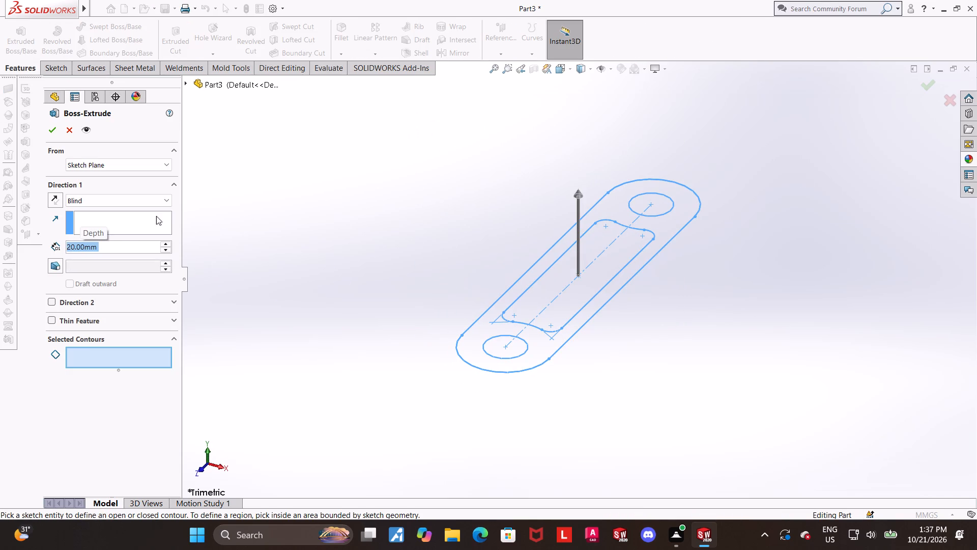
left_click(89, 197)
left_click(80, 252)
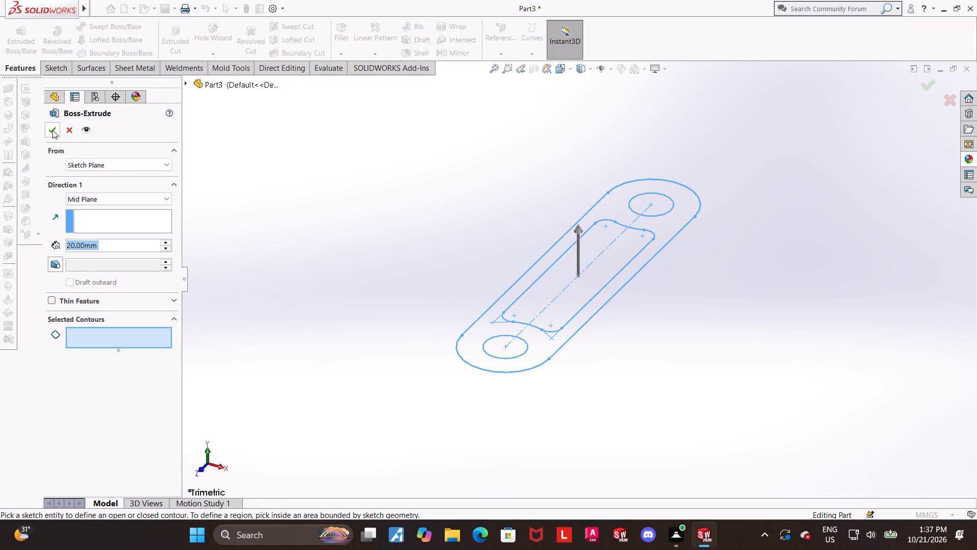
left_click(52, 130)
left_click(528, 299)
left_click(701, 343)
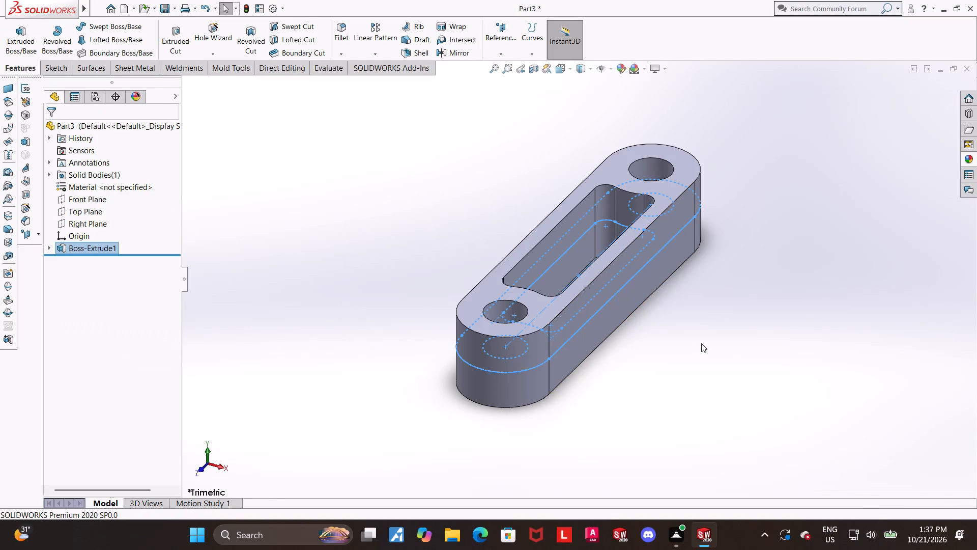
Examine the extruded link body from several angles.
middle_click_drag(693, 342, 709, 308)
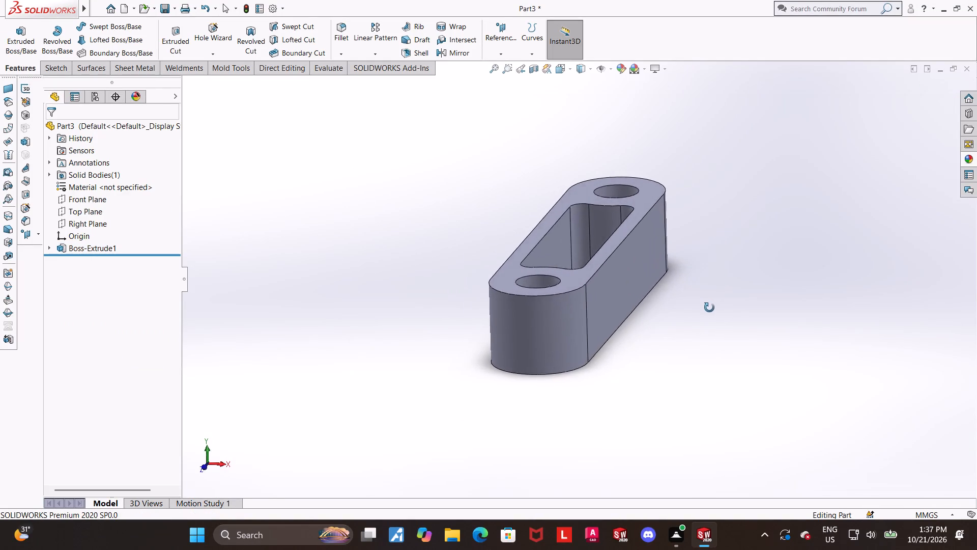
middle_click_drag(709, 308, 708, 314)
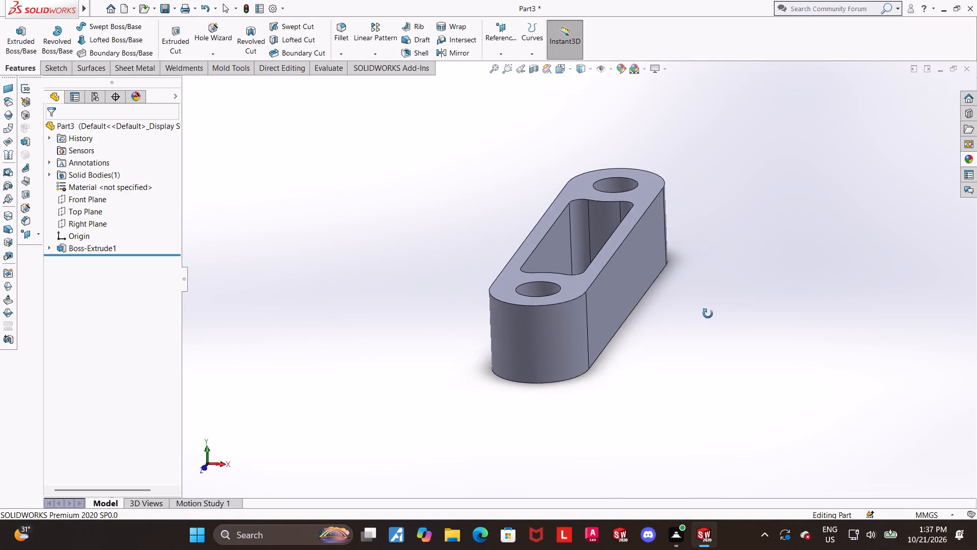
middle_click_drag(708, 314, 708, 372)
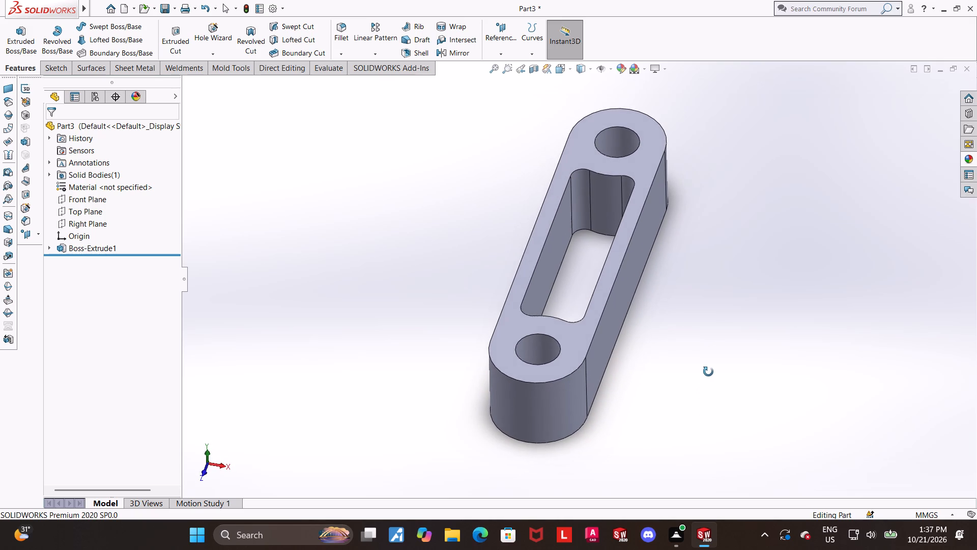
middle_click_drag(708, 372, 700, 368)
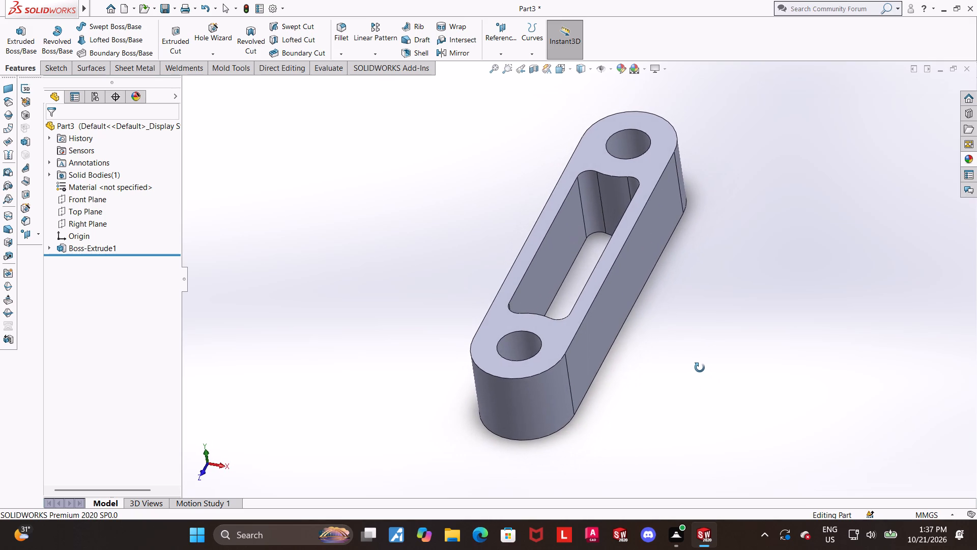
middle_click_drag(700, 368, 703, 366)
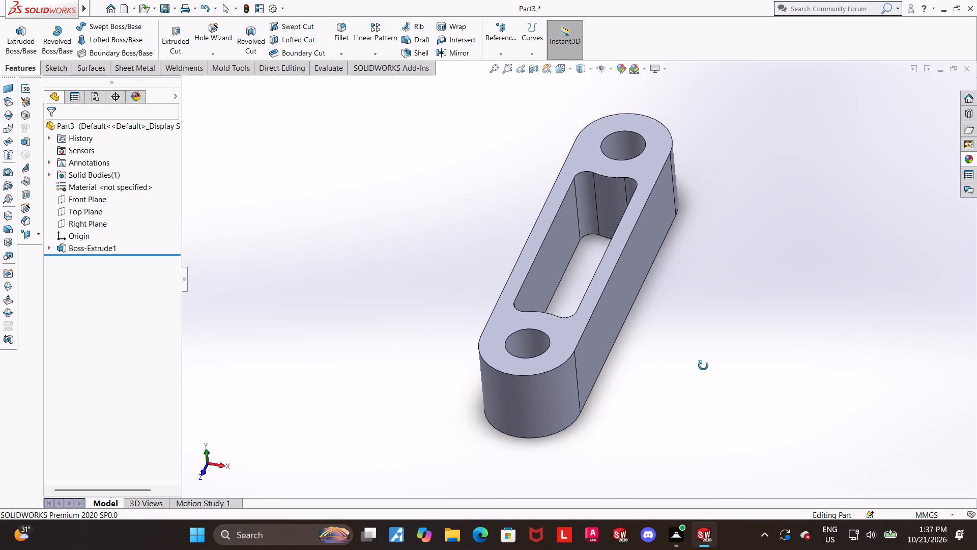
middle_click_drag(703, 366, 725, 369)
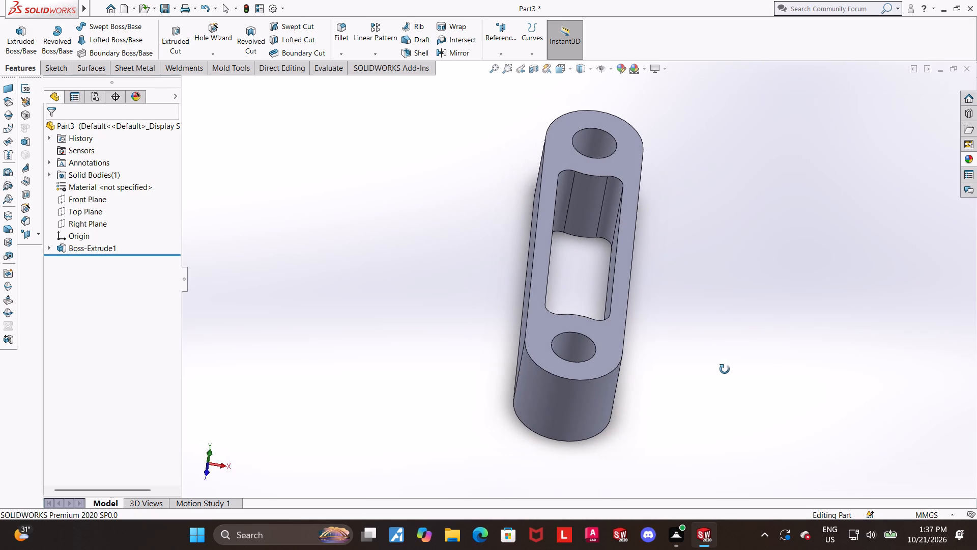
middle_click_drag(725, 369, 707, 368)
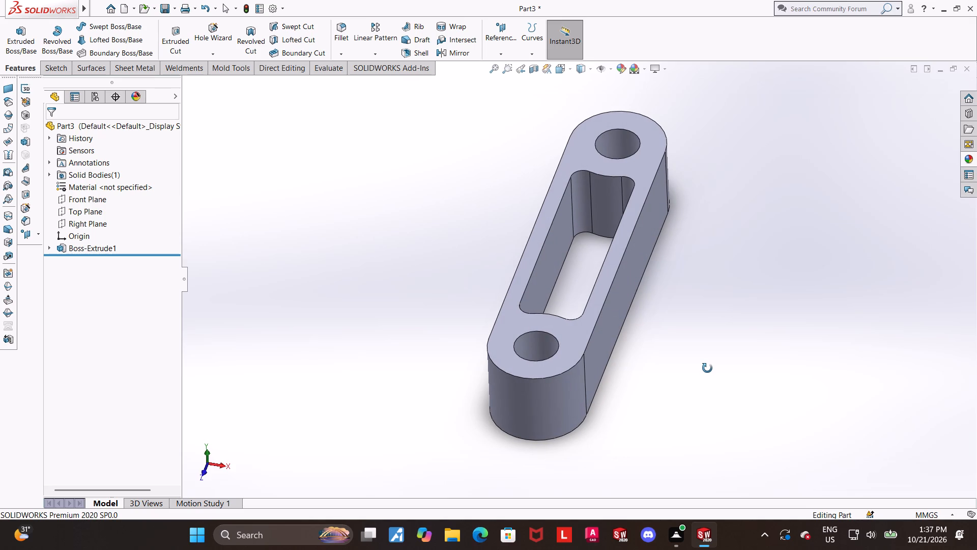
middle_click_drag(707, 368, 684, 371)
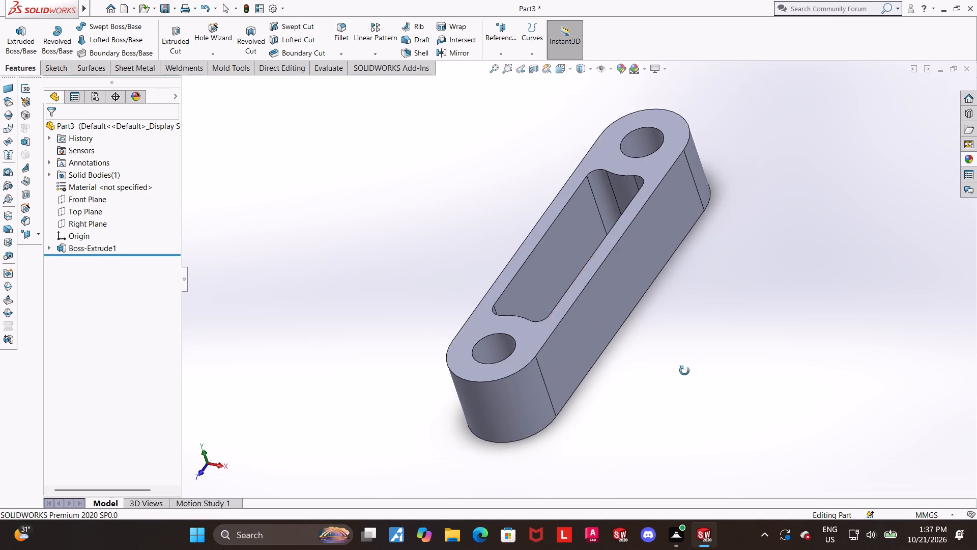
middle_click_drag(684, 371, 736, 374)
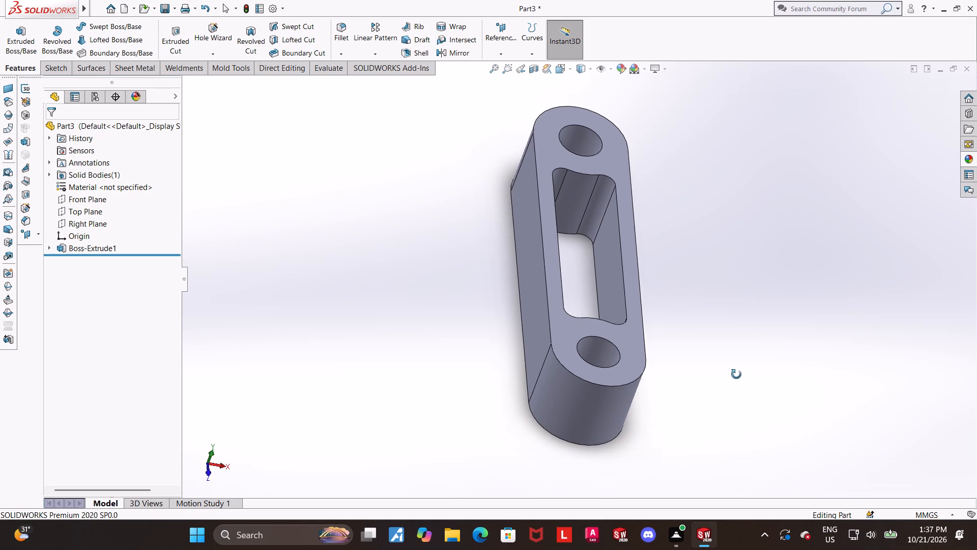
middle_click_drag(736, 374, 724, 369)
Review the settings of the link's boss extrusion.
left_click(104, 244)
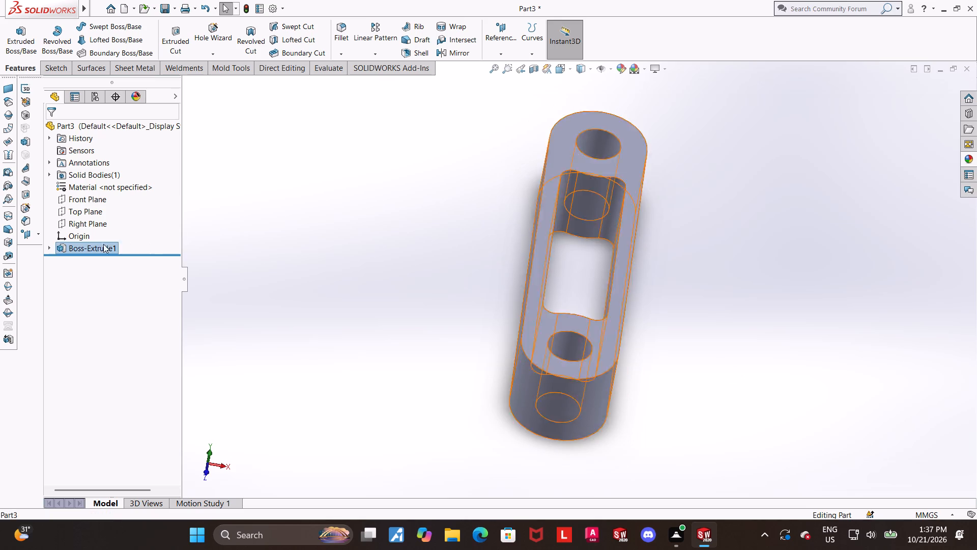
left_click(114, 219)
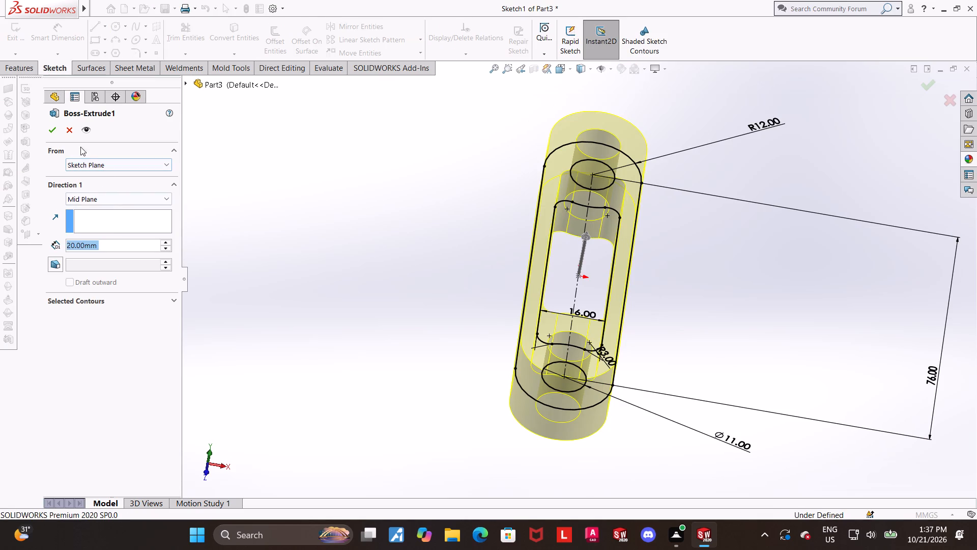
left_click(54, 129)
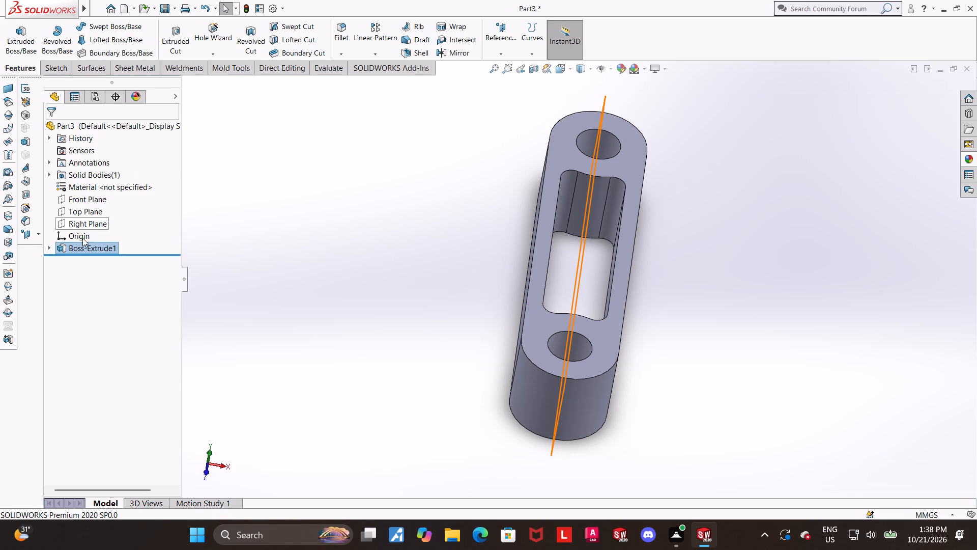
Start a sketch on the Top Plane and orient the view normal to it.
left_click(76, 208)
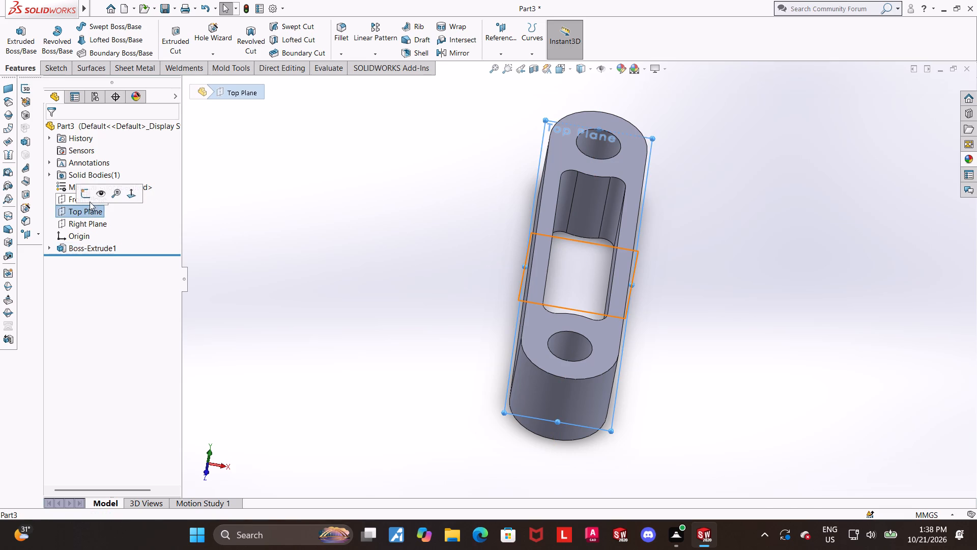
left_click(89, 189)
left_click(100, 262)
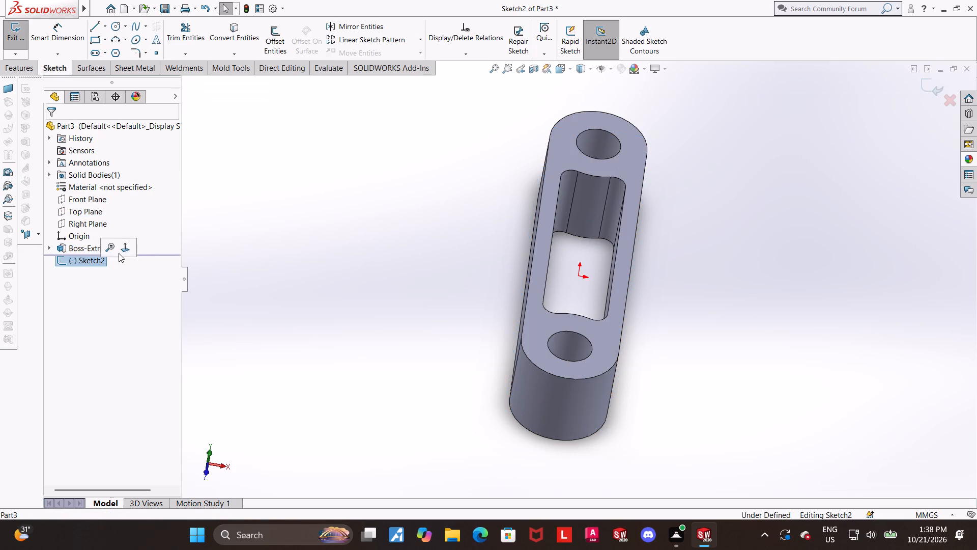
left_click(120, 252)
scroll(608, 322, "up", 2)
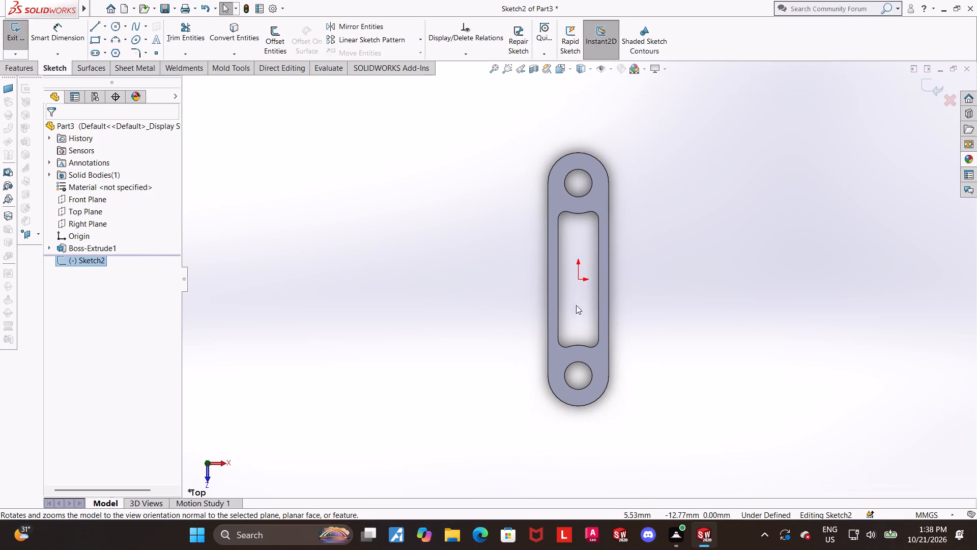
Draw a slanted line about 94 mm long beside the link, starting level with the origin.
left_click(98, 27)
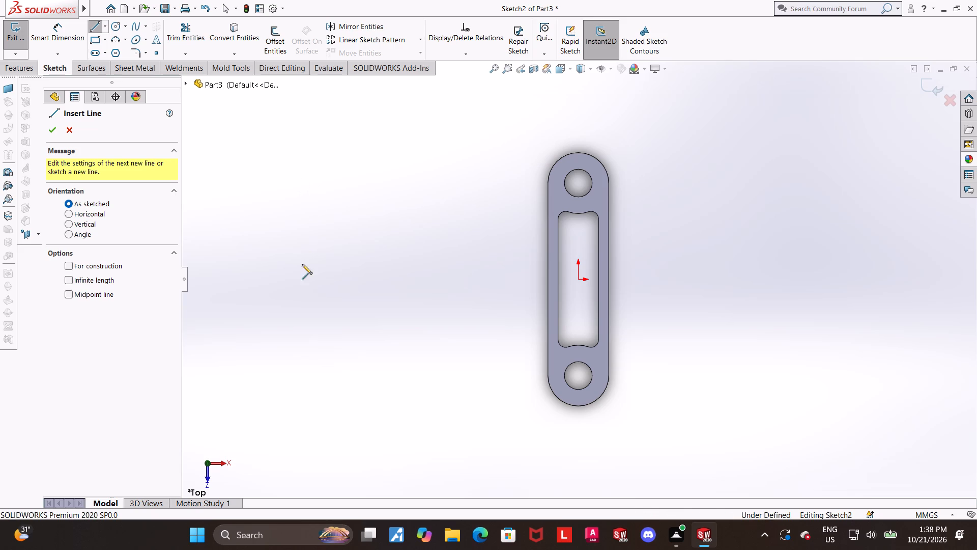
left_click(352, 281)
scroll(262, 164, "down", 3)
scroll(390, 206, "up", 4)
left_click(414, 166)
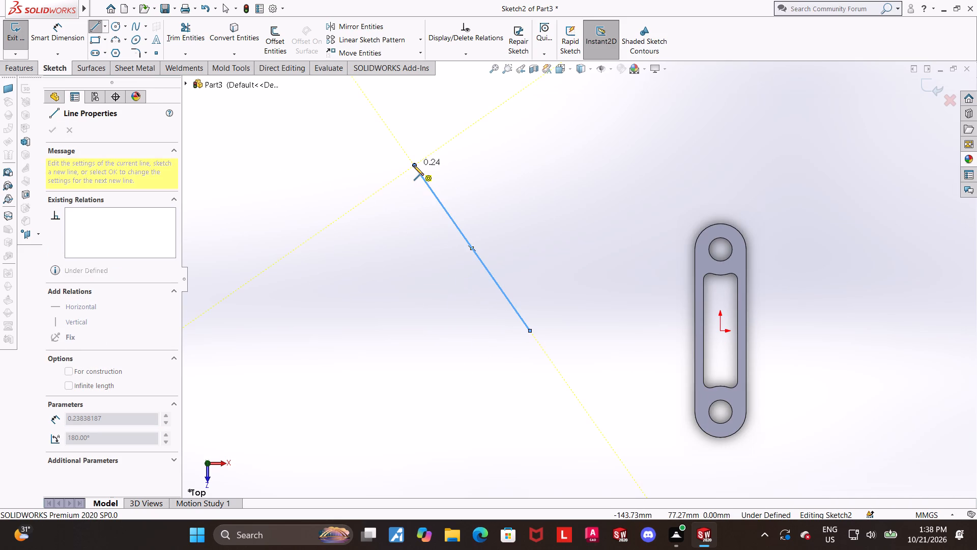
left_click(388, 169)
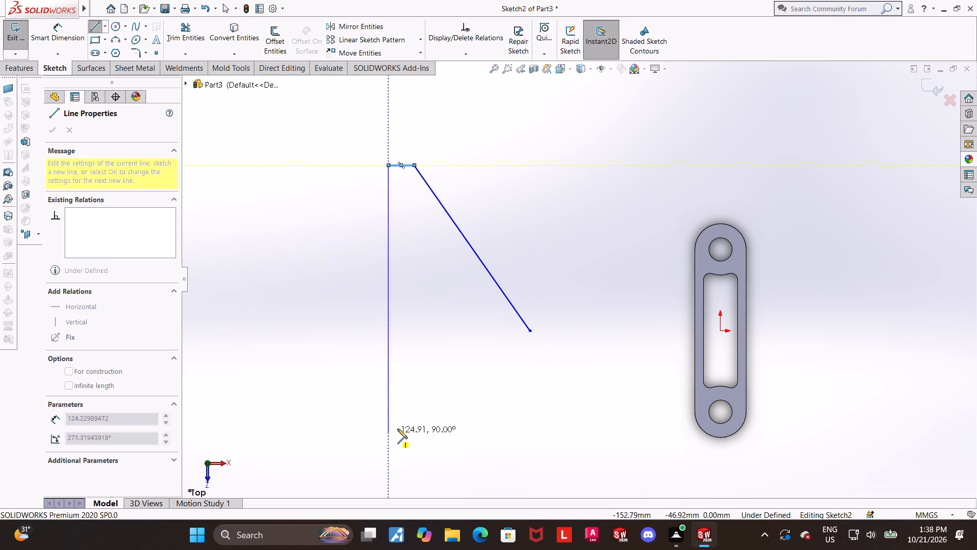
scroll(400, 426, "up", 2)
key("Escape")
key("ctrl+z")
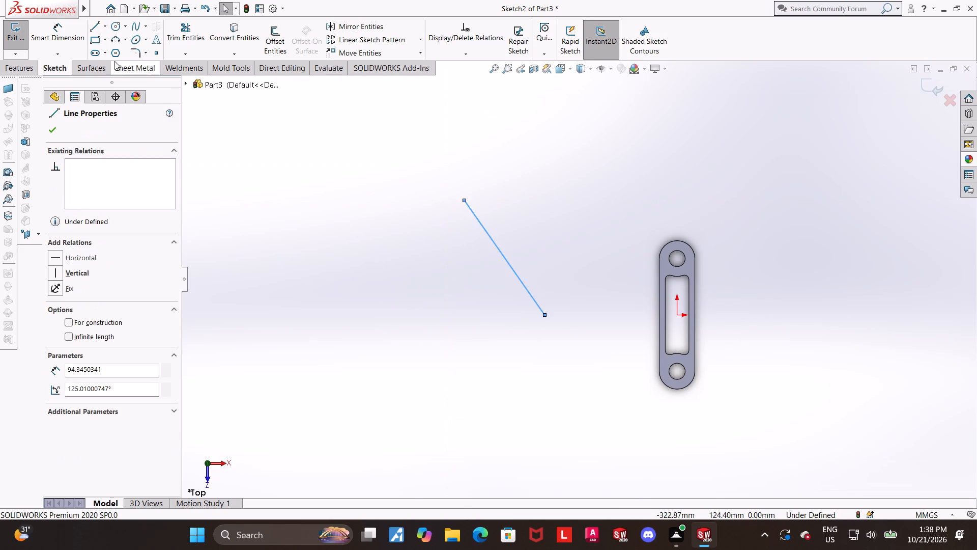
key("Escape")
Draw a vertical line down from the slanted line's upper end and close the triangle at the vertex nearest the link.
left_click(95, 27)
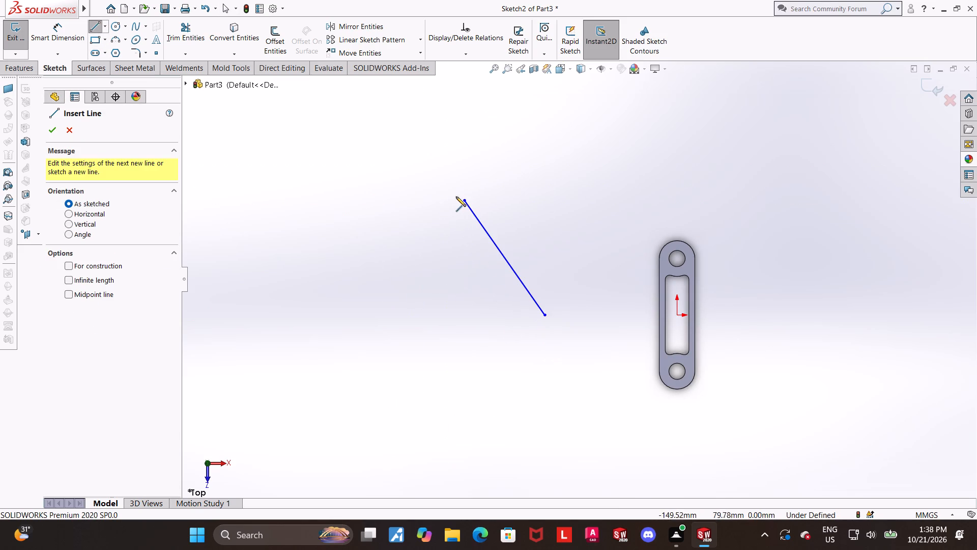
left_click(464, 201)
left_click(466, 410)
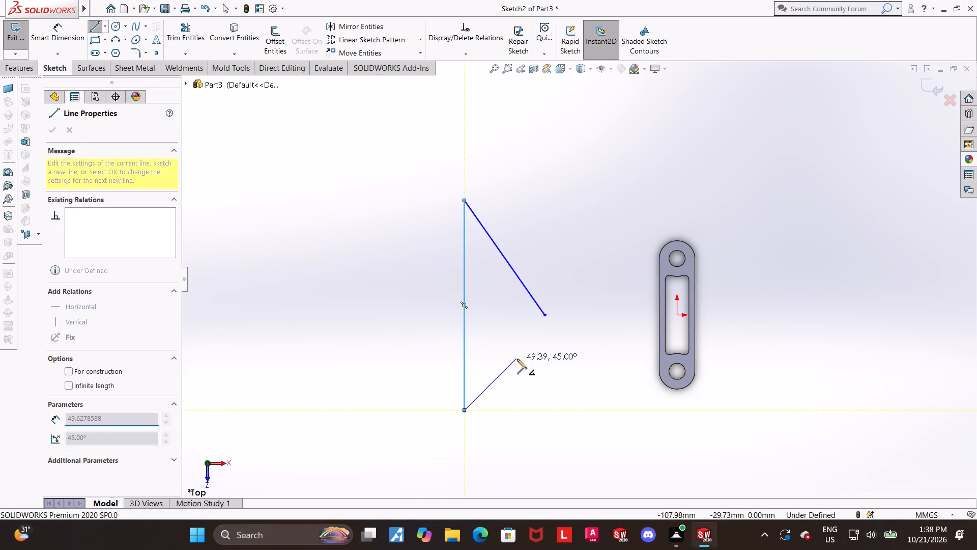
left_click(542, 316)
key("Escape")
key("Escape")
key("Escape")
Add a Horizontal relation between the origin and the triangle vertex nearest the link.
left_click(676, 316)
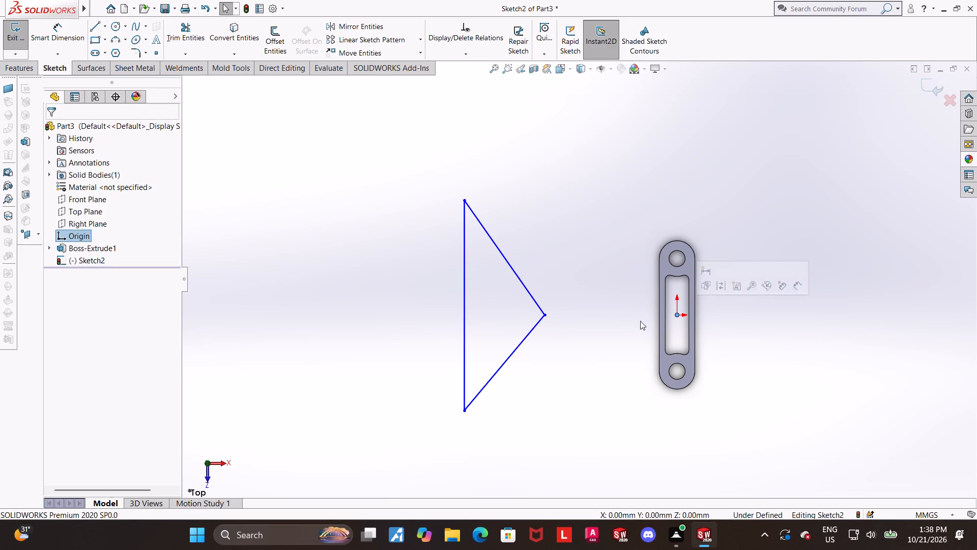
left_click(547, 317, "ctrl")
left_click(53, 306)
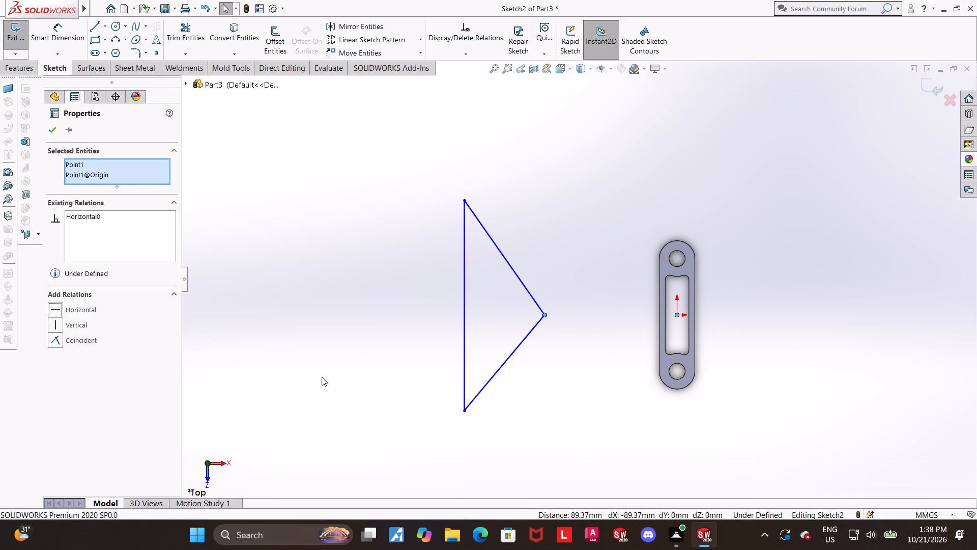
left_click(322, 377)
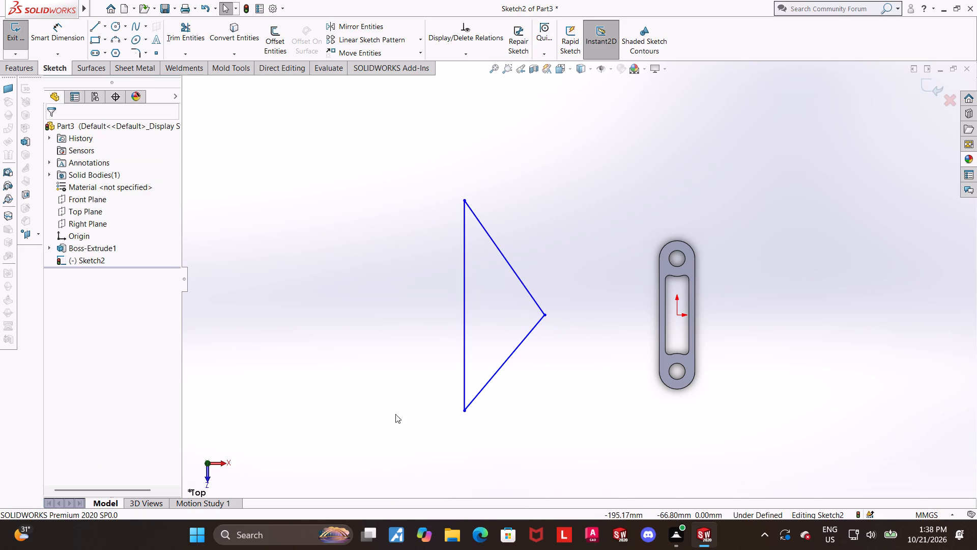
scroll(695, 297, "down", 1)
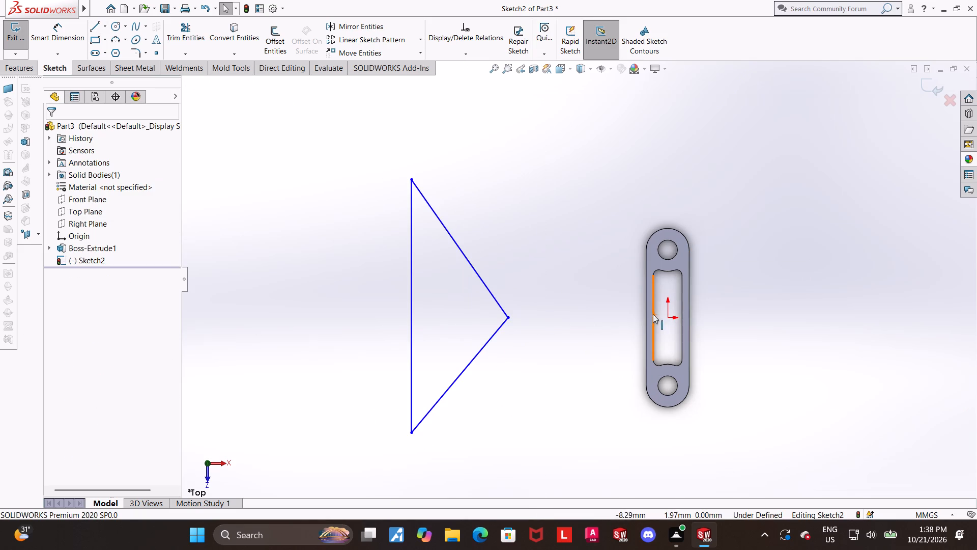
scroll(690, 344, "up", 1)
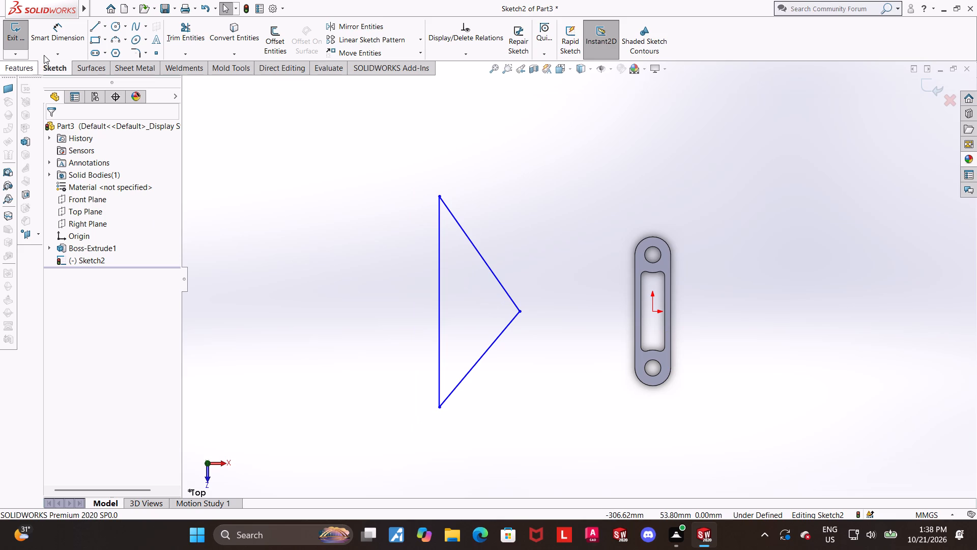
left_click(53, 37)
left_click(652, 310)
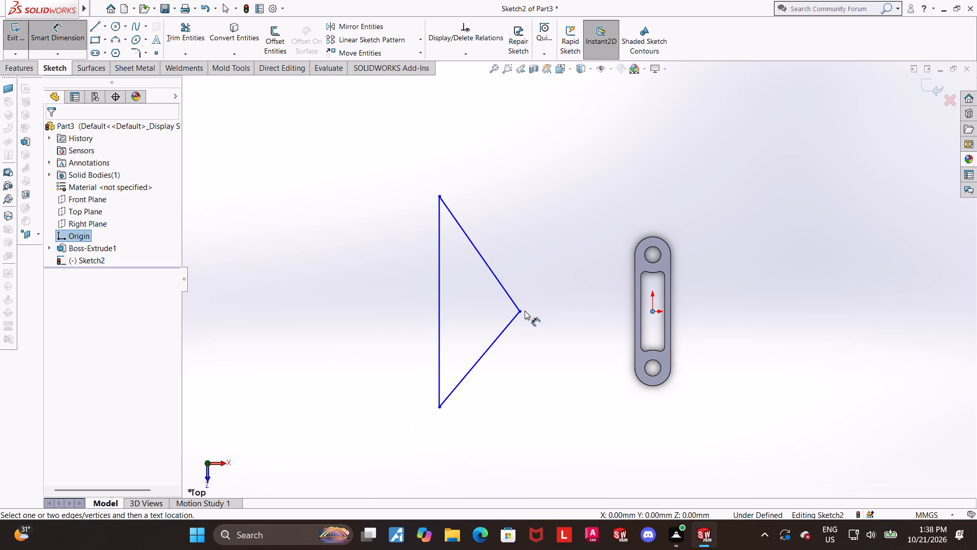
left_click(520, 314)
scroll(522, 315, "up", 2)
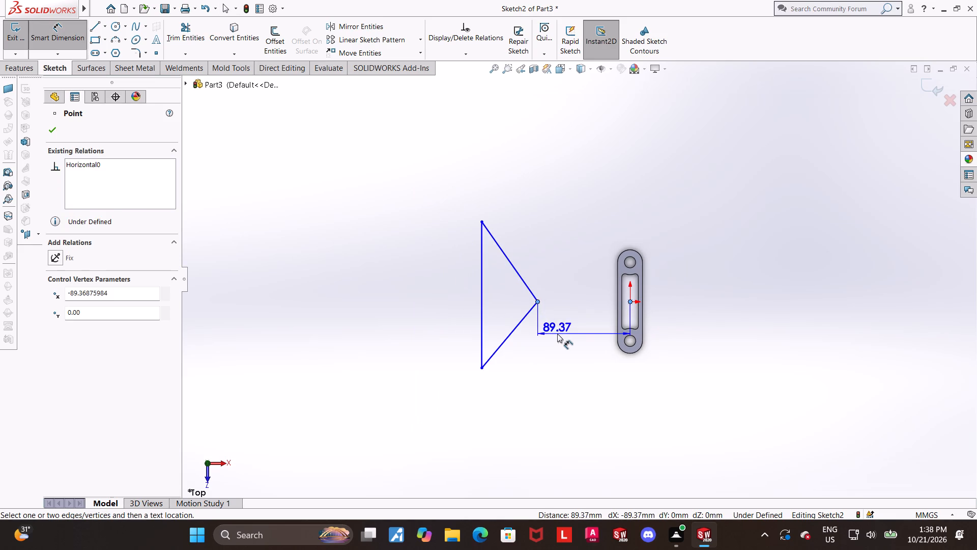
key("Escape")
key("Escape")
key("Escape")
Round all three corners of the triangle with 12 mm sketch fillets.
scroll(558, 331, "down", 1)
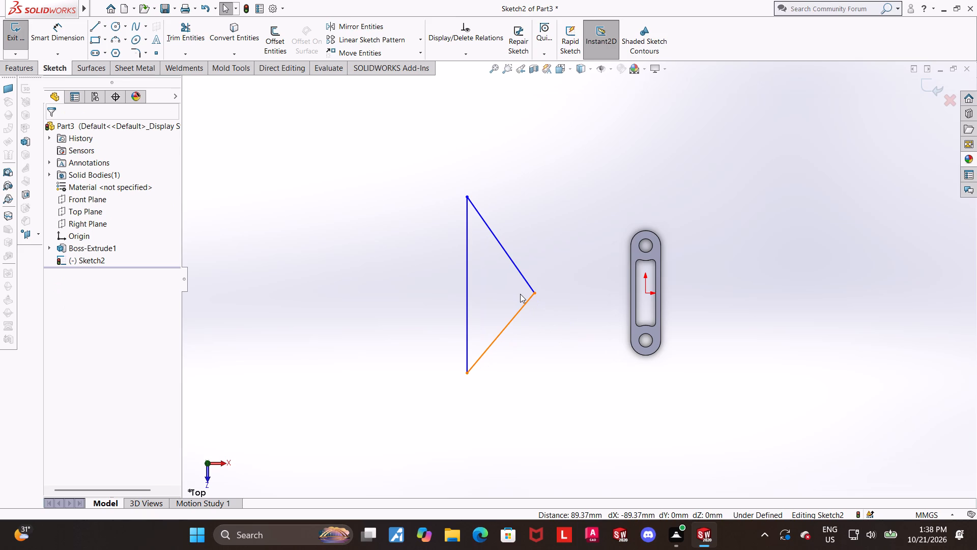
left_click(139, 53)
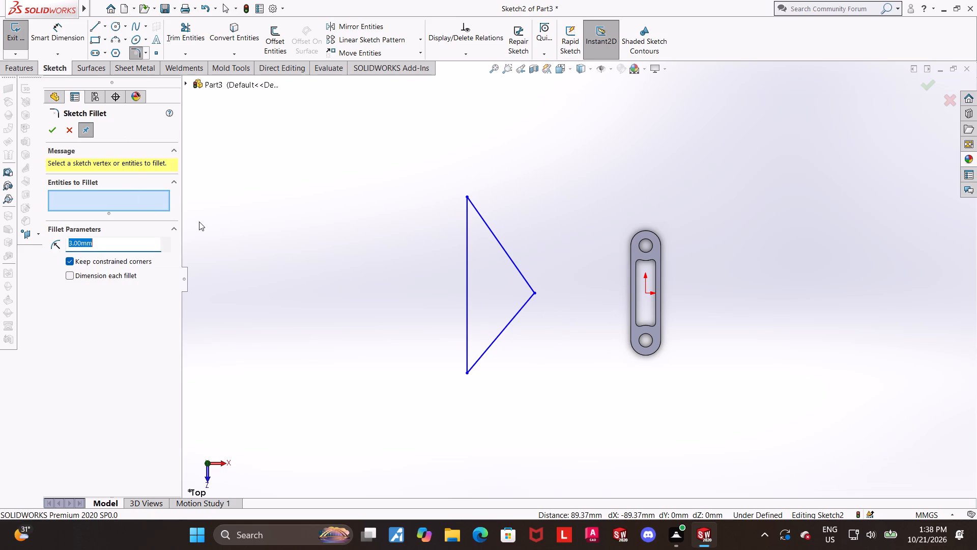
type("12")
key("Return")
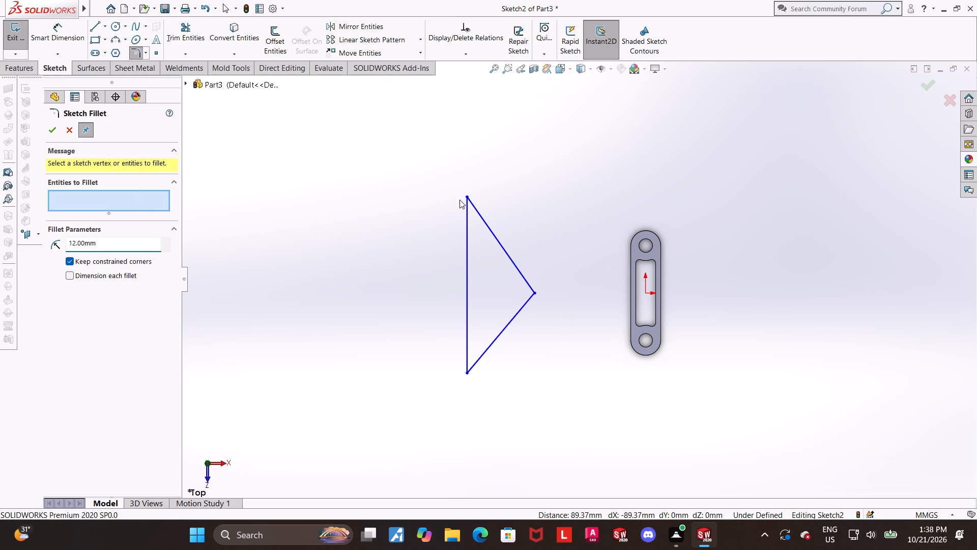
left_click(469, 200)
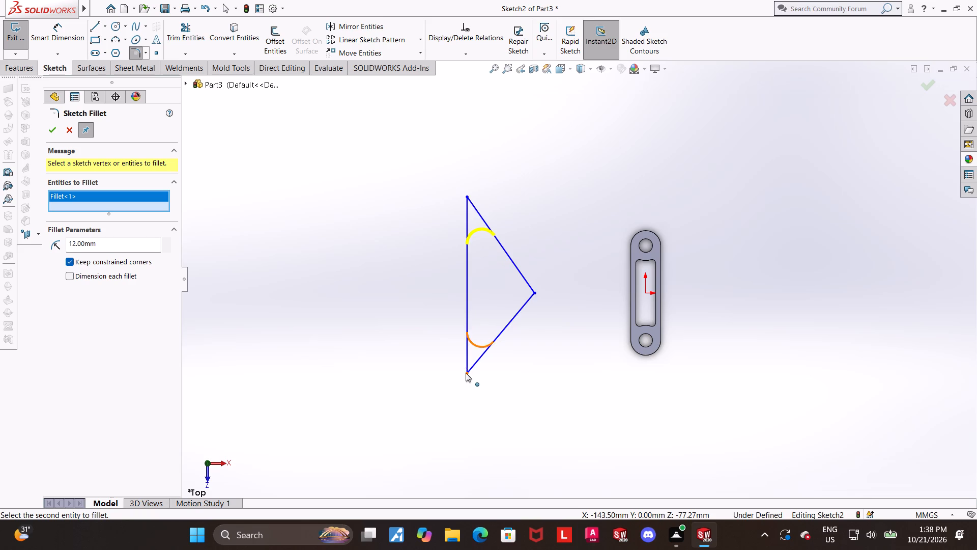
left_click(466, 369)
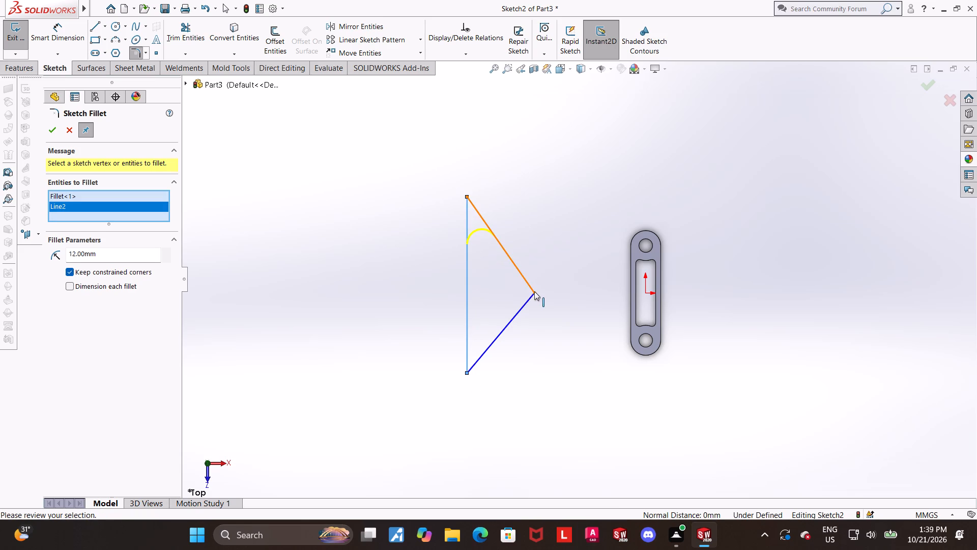
left_click(500, 334)
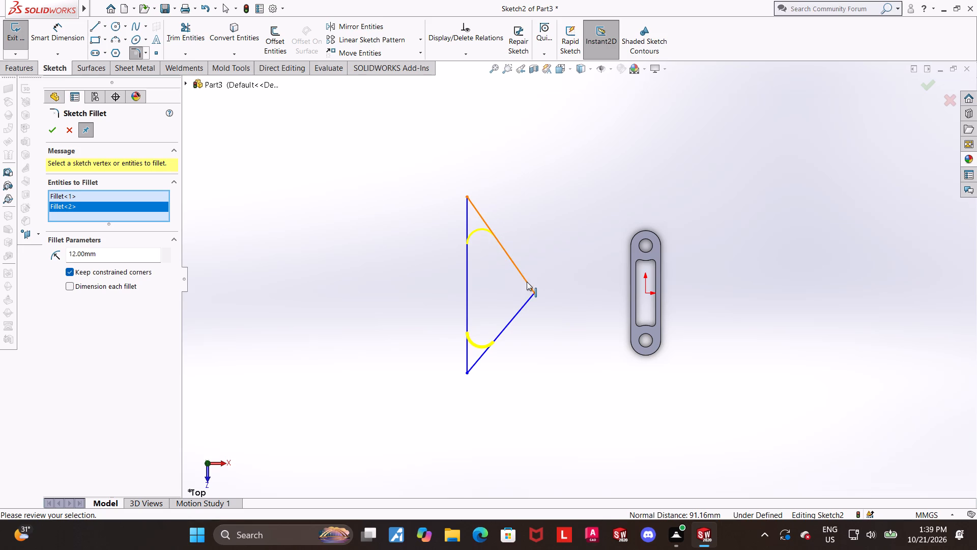
left_click(527, 282)
left_click(525, 304)
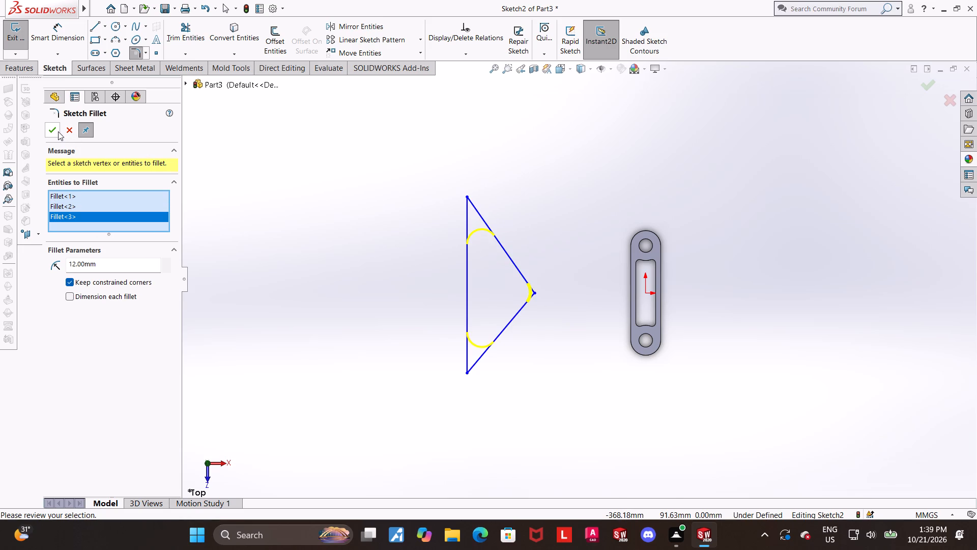
left_click(55, 131)
left_click(552, 389)
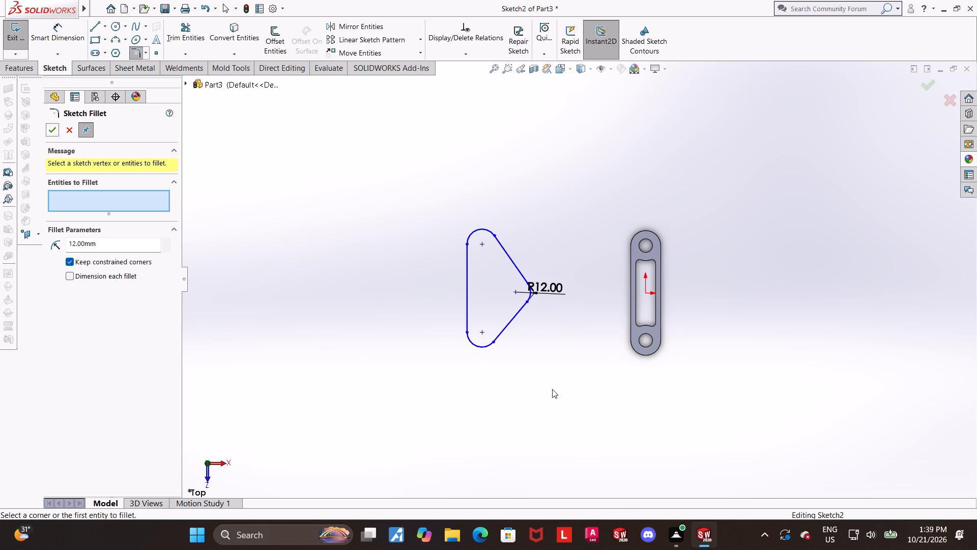
left_click(56, 131)
Dimension the distance between the centres of the upper and lower fillet arcs as 76 mm.
left_click(54, 37)
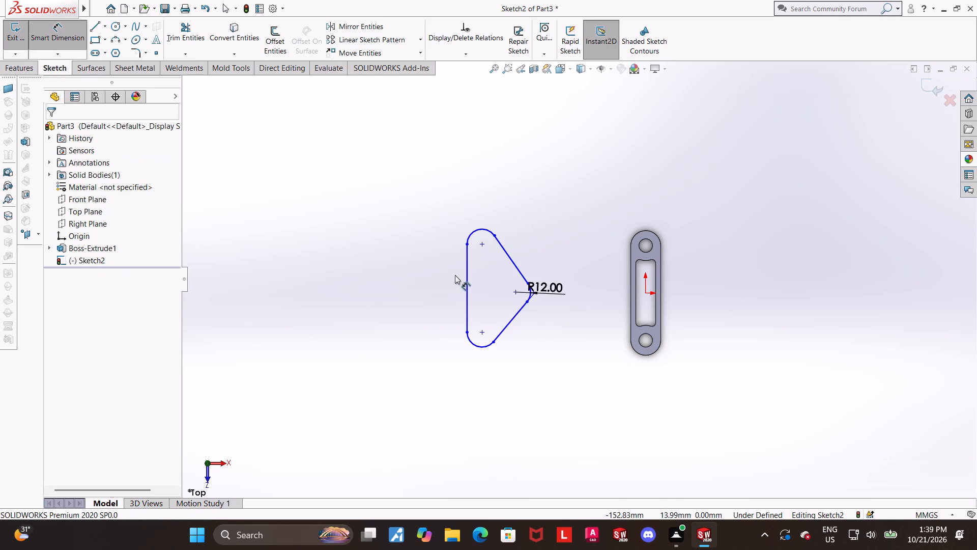
scroll(457, 282, "down", 1)
left_click(492, 234)
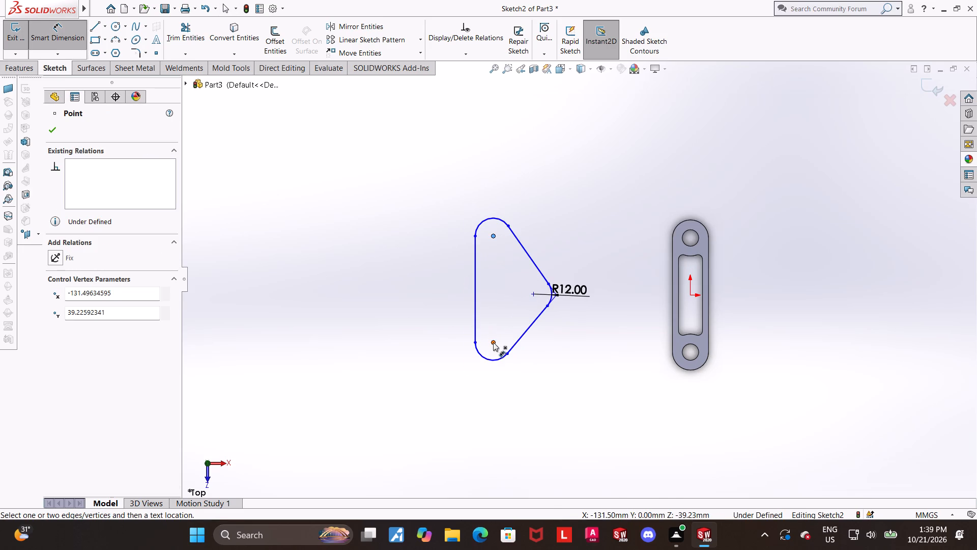
left_click(493, 342)
left_click(403, 333)
type("75")
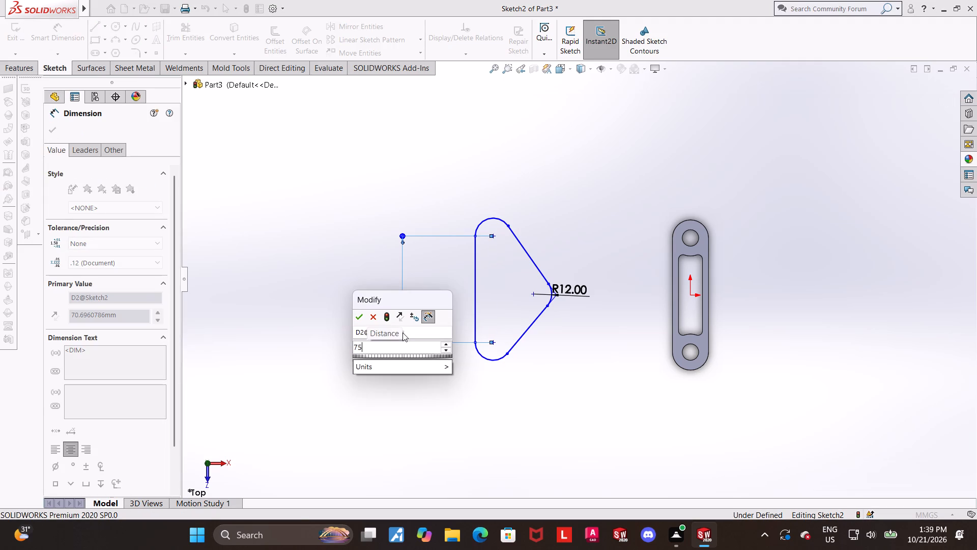
key("BackSpace")
key("6")
key("Return")
key("Escape")
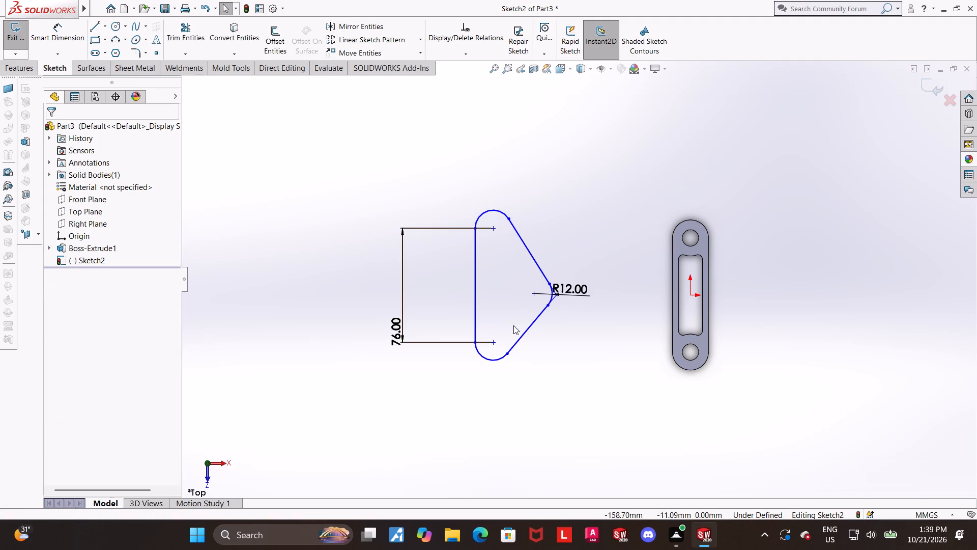
left_click(595, 406)
Add a Horizontal relation between the centre of the fillet arc nearest the link and the origin.
left_click(533, 294)
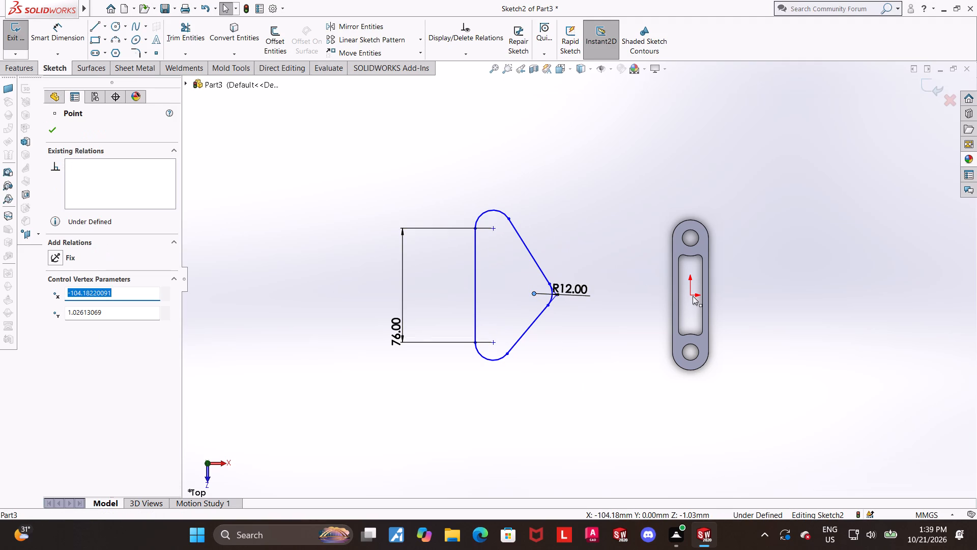
left_click(692, 296, "ctrl")
left_click(54, 310)
left_click(671, 388)
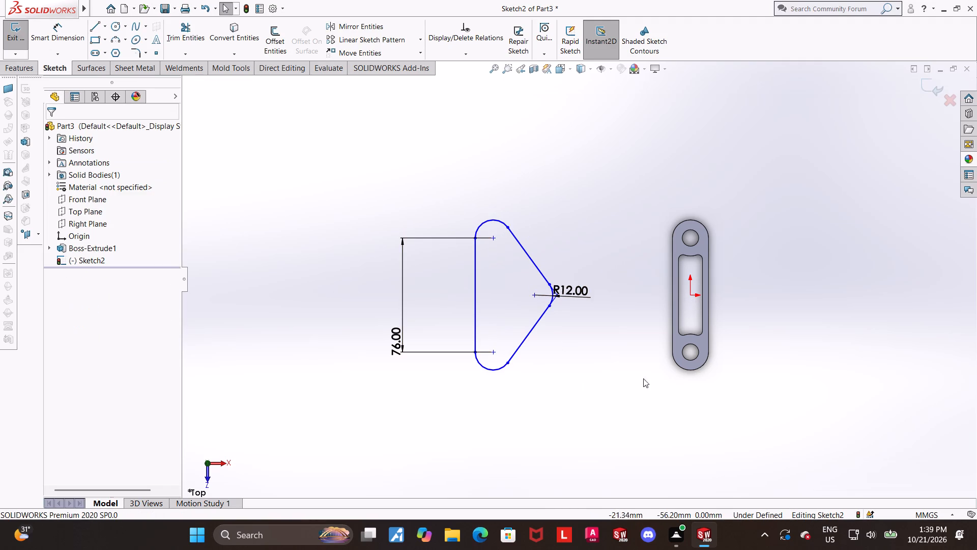
Dimension the horizontal distance from the centre of the fillet arc nearest the link to the origin as 57 mm.
left_click(57, 23)
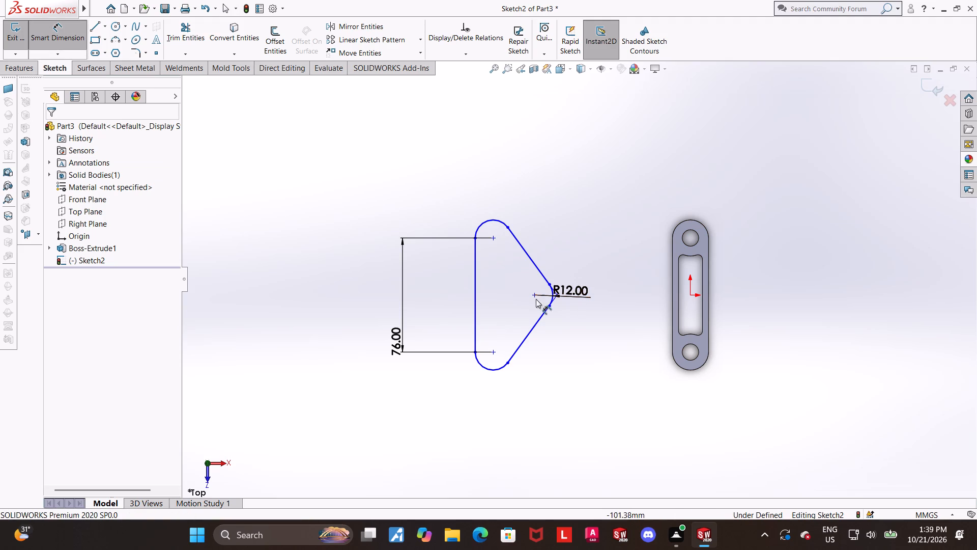
left_click(532, 295)
left_click(688, 294)
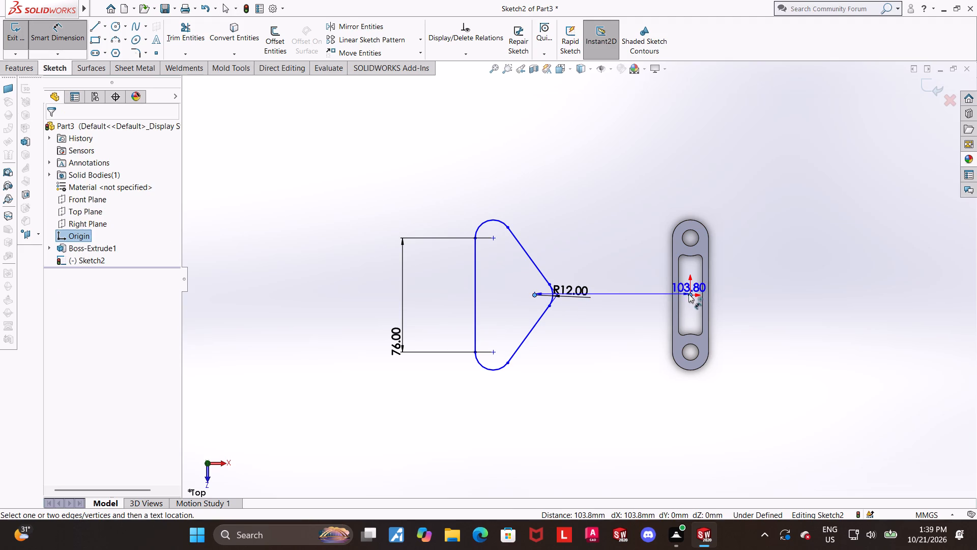
scroll(678, 298, "up", 1)
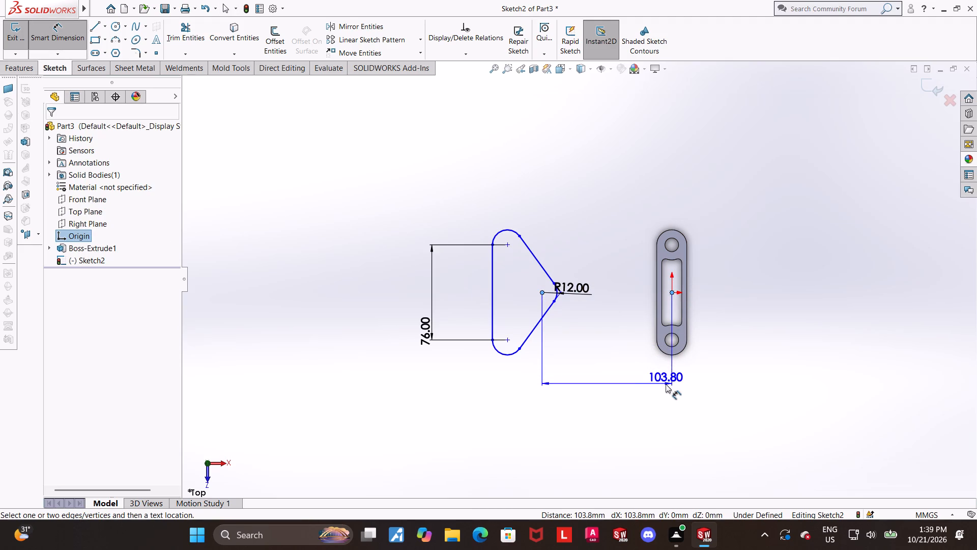
left_click(666, 384)
type("57")
key("Return")
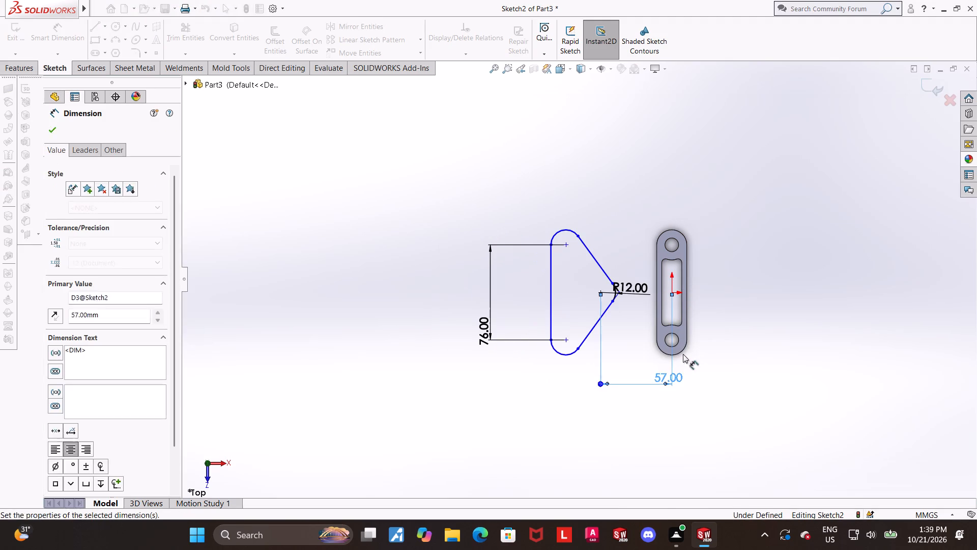
key("Escape")
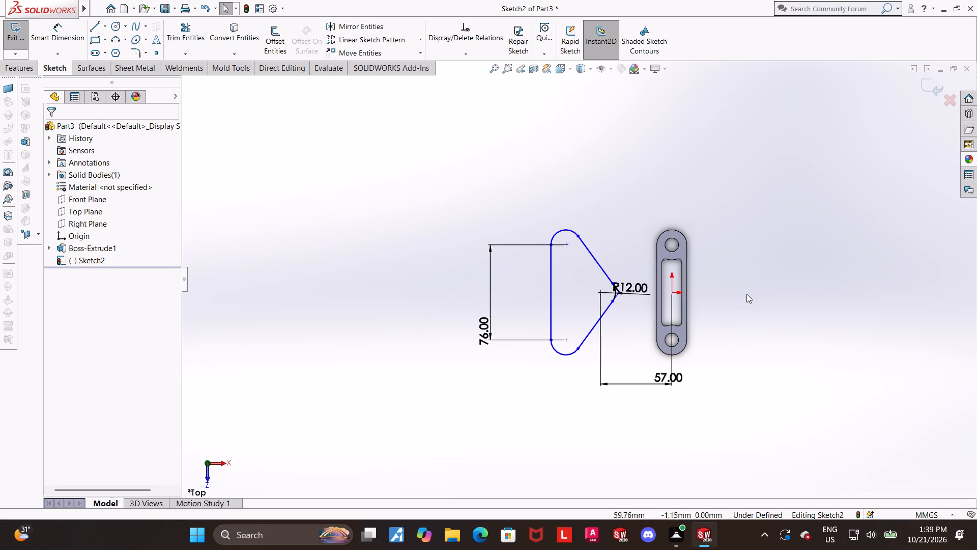
Dimension the horizontal distance between the lower fillet arc's centre and the centre of the arc nearest the link as 38+15 (53 mm).
scroll(747, 293, "down", 3)
key("Escape")
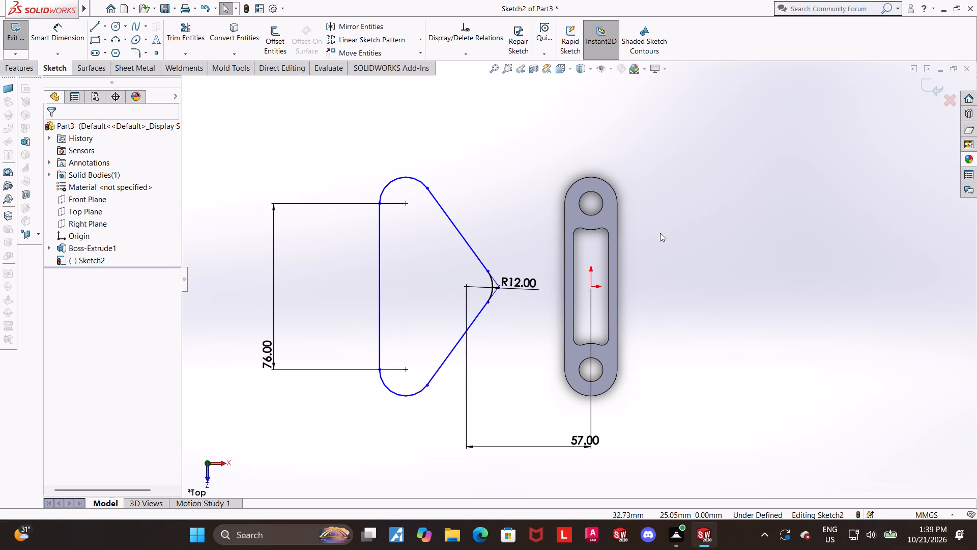
left_click(660, 233)
scroll(650, 222, "up", 1)
scroll(657, 236, "down", 1)
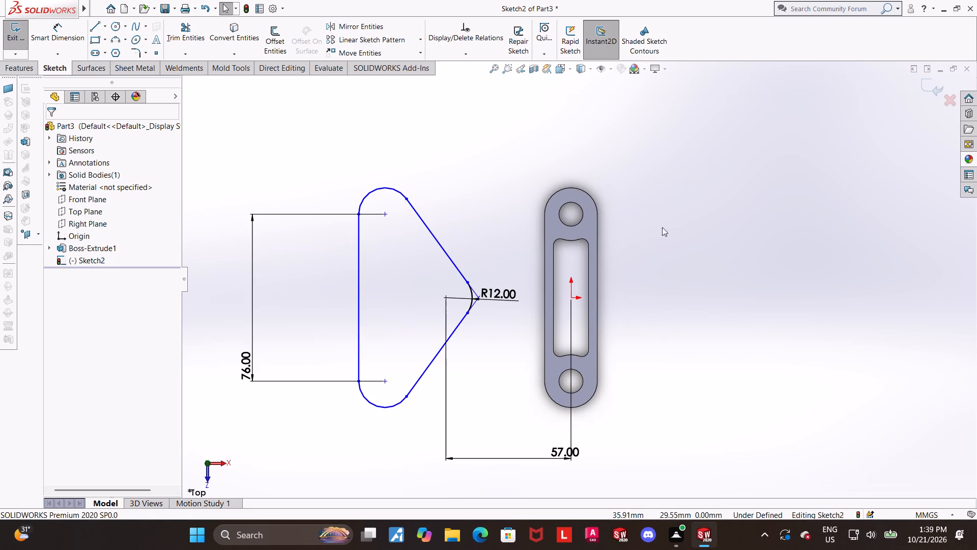
left_click(66, 33)
scroll(376, 230, "up", 1)
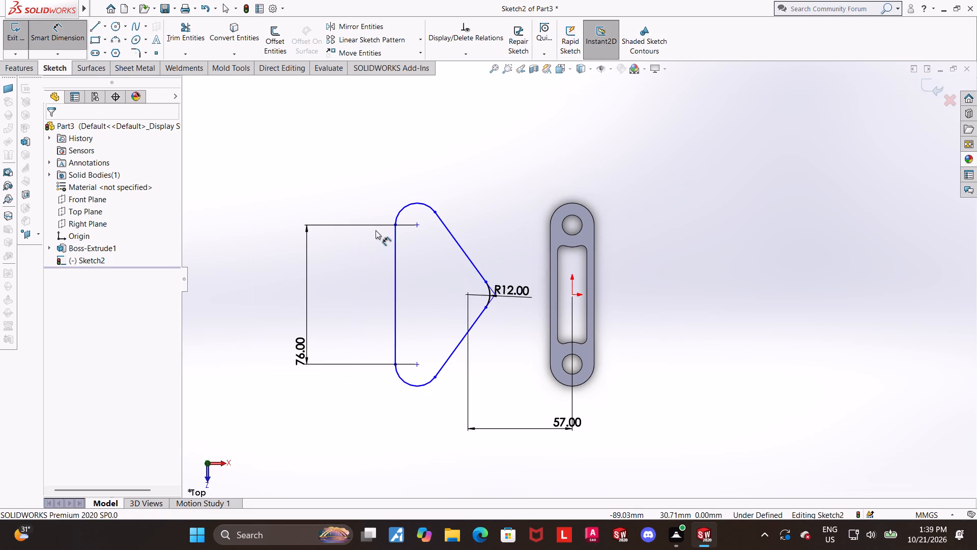
scroll(388, 230, "down", 1)
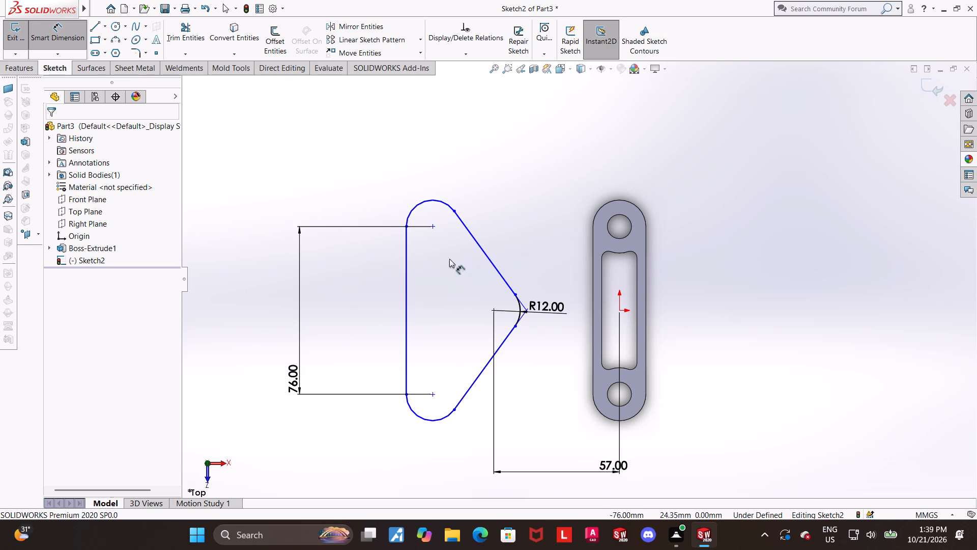
left_click(493, 312)
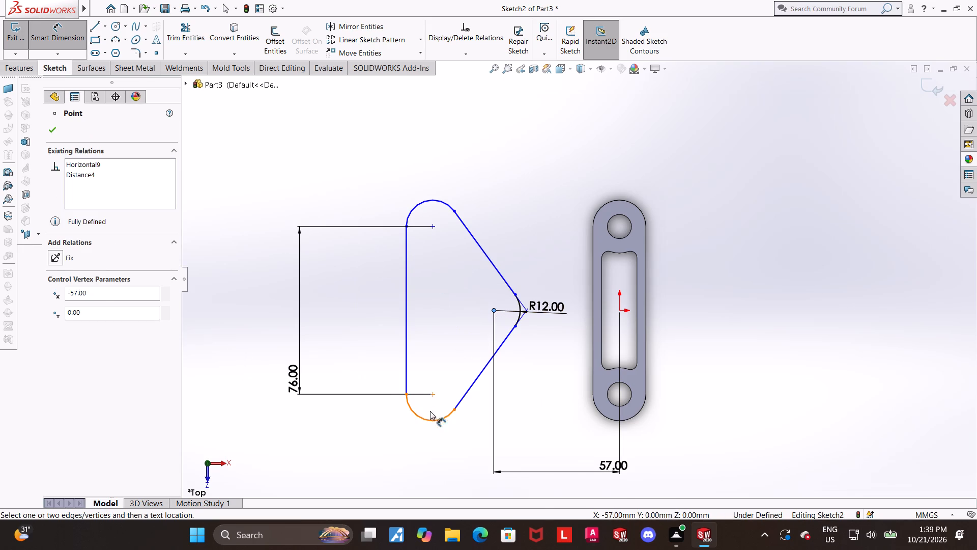
left_click(433, 396)
left_click(442, 465)
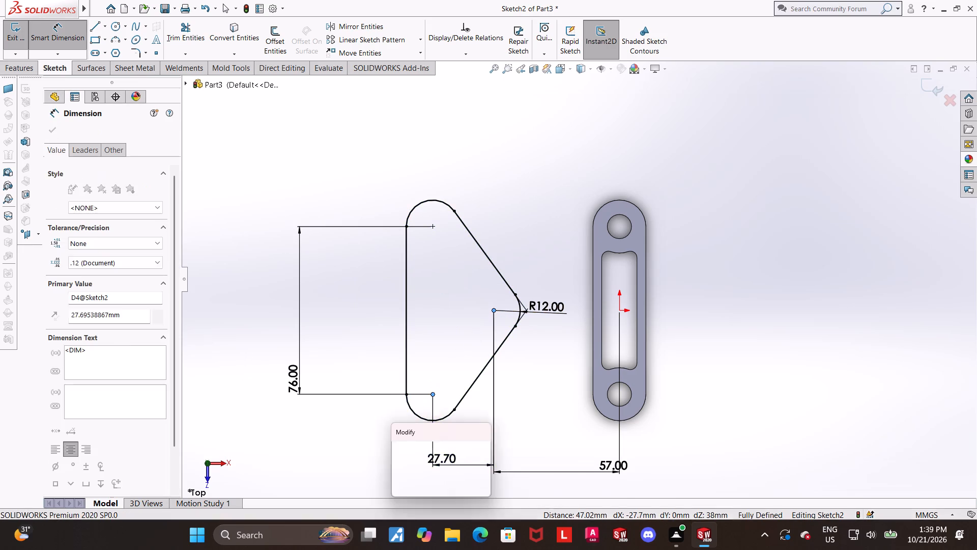
type("38")
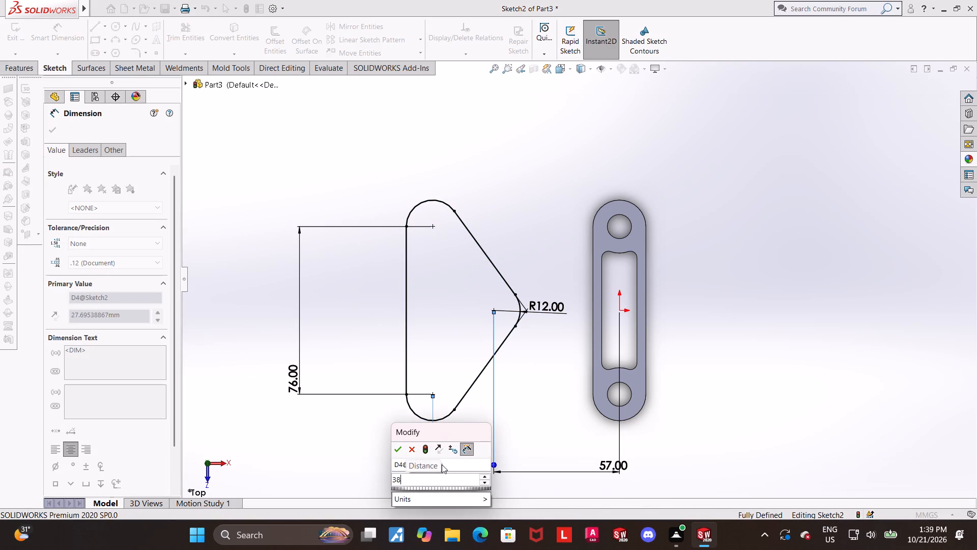
type("+15")
key("Return")
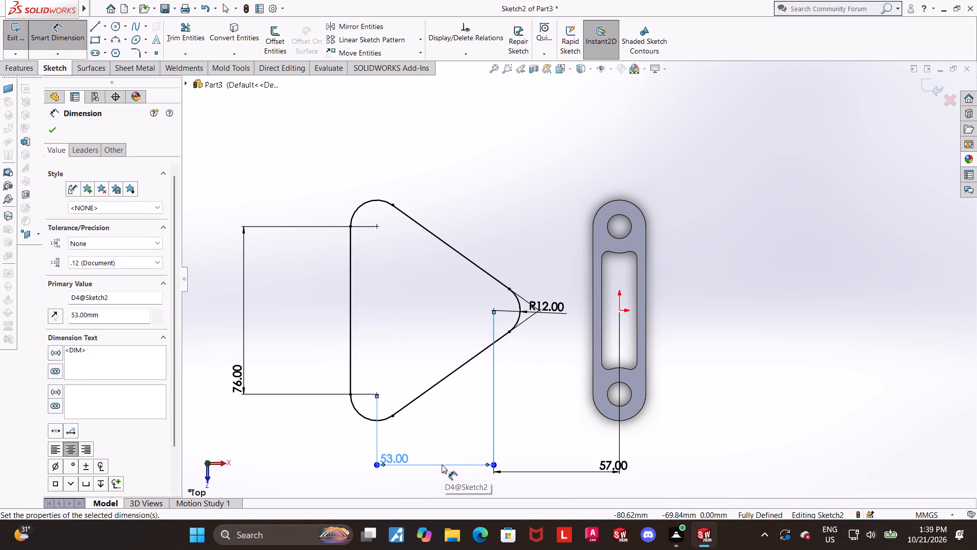
scroll(569, 387, "up", 1)
left_click(741, 345)
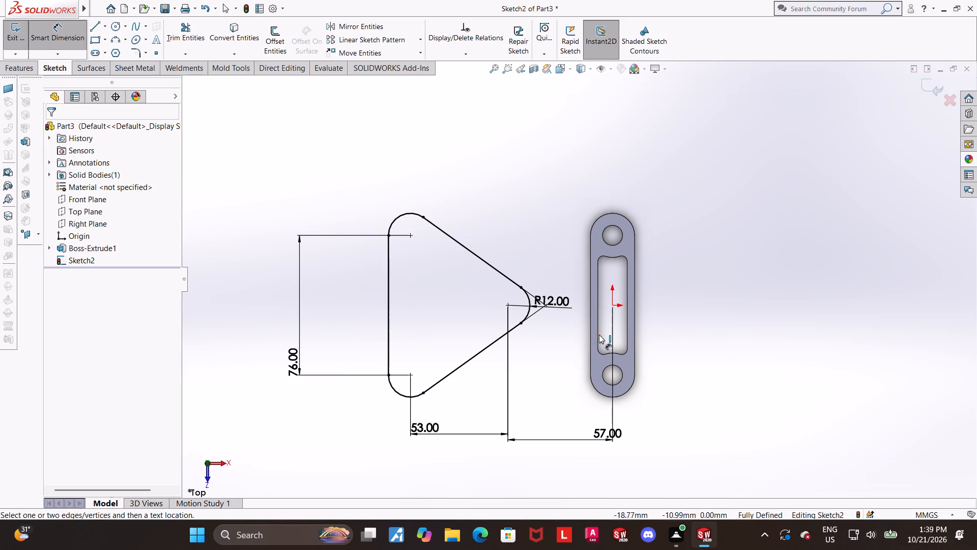
Sketch three circles inside the triangular profile, one centred on each corner fillet arc's centre.
scroll(451, 322, "down", 1)
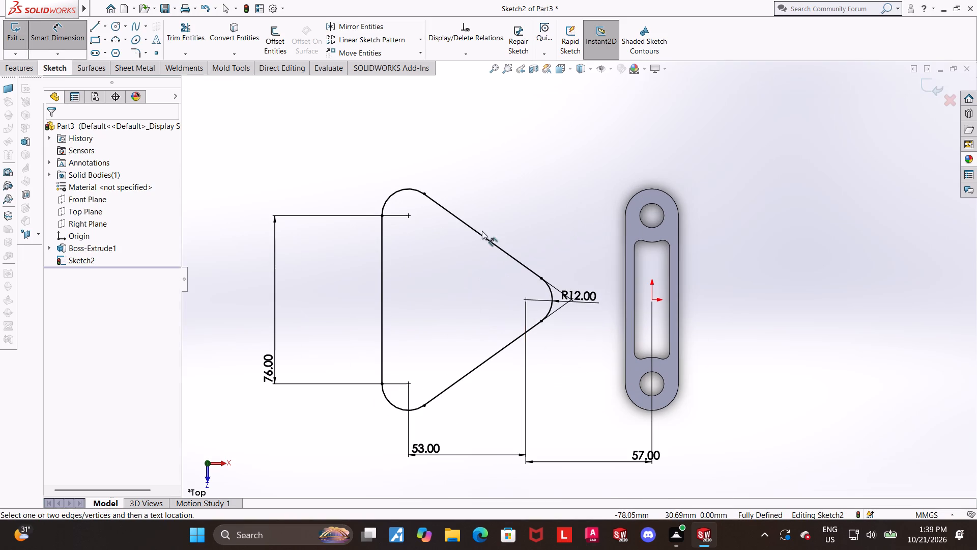
left_click(114, 25)
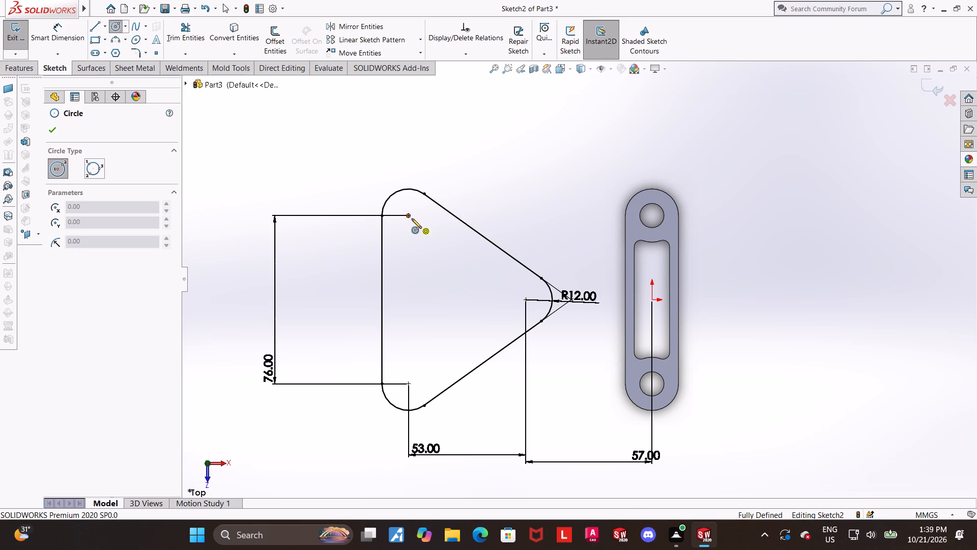
left_click(409, 215)
left_click(420, 218)
key("Escape")
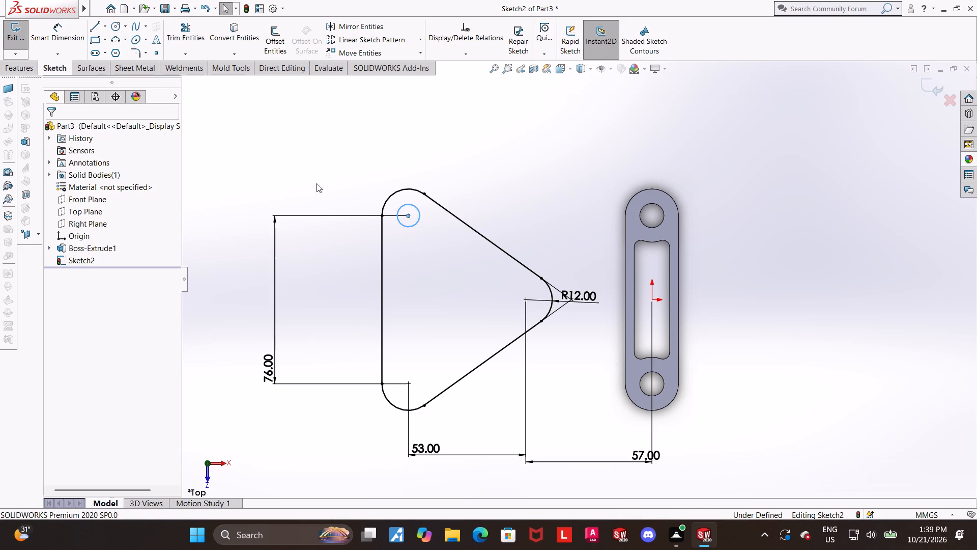
key("Escape")
left_click(113, 30)
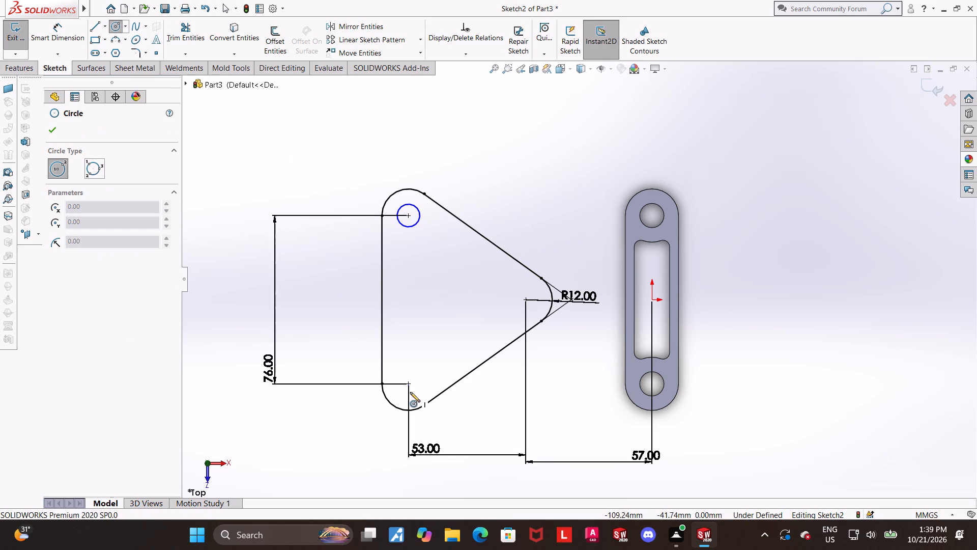
left_click(407, 382)
left_click(418, 374)
key("Escape")
key("Escape")
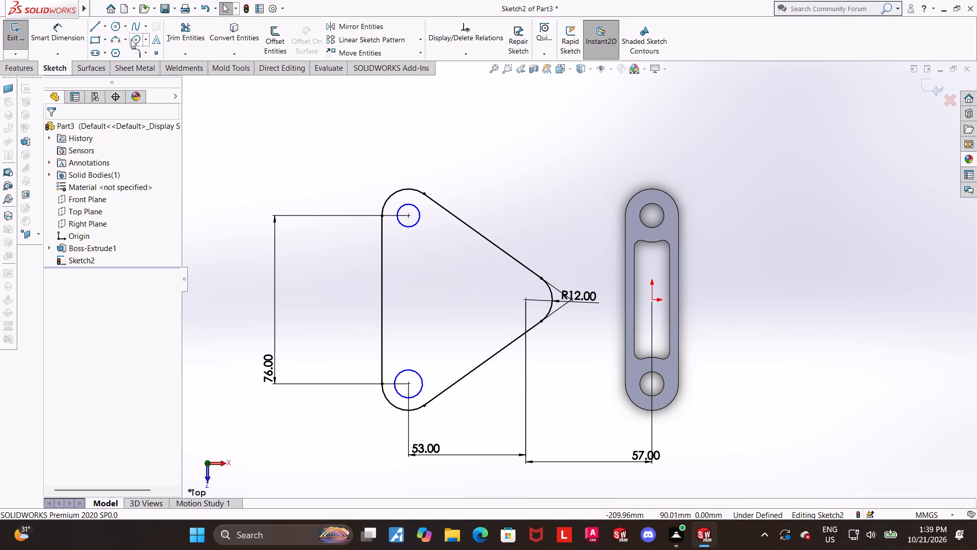
left_click(117, 32)
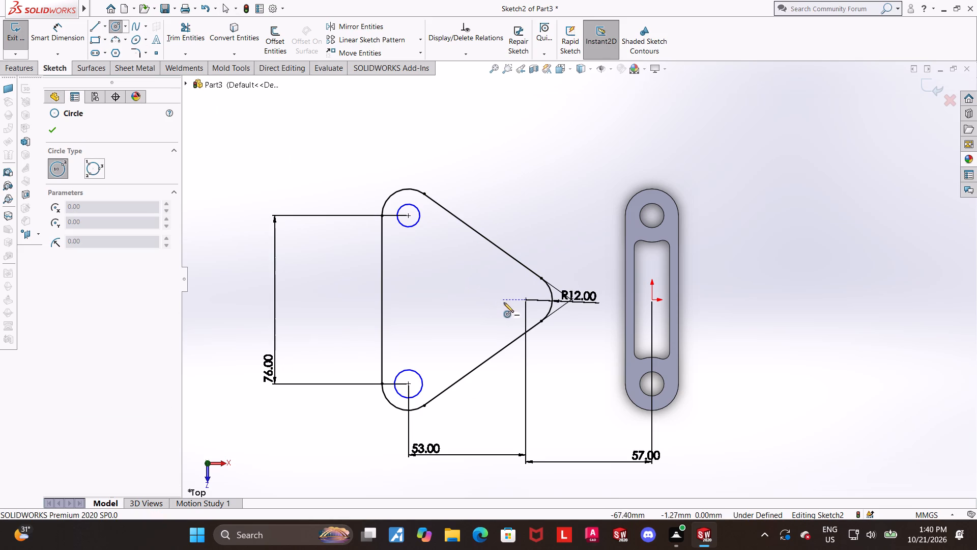
left_click(525, 300)
left_click(519, 288)
key("Escape")
key("Escape")
key("Escape")
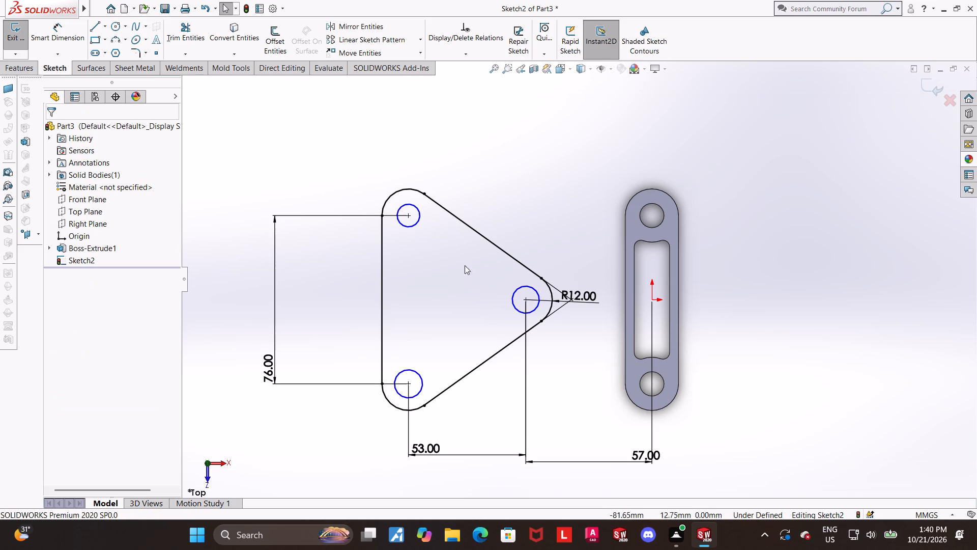
Dimension the upper corner circle's diameter as 11 mm.
left_click(72, 38)
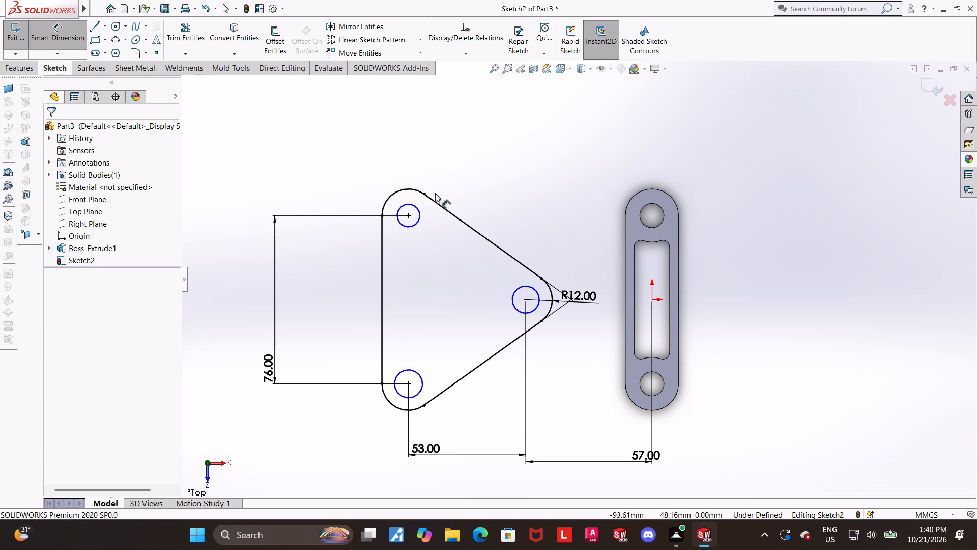
left_click(417, 207)
left_click(453, 182)
type("11")
key("Return")
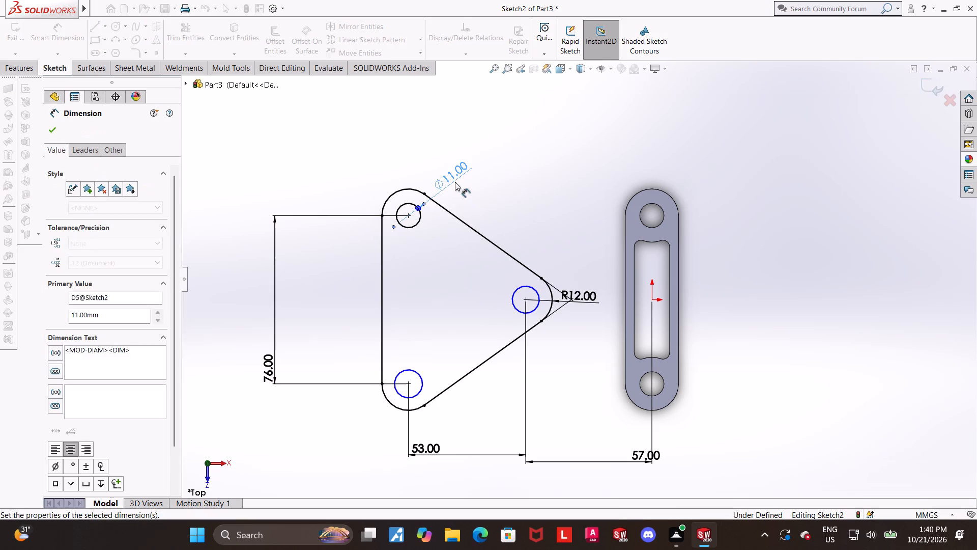
key("Escape")
key("Escape")
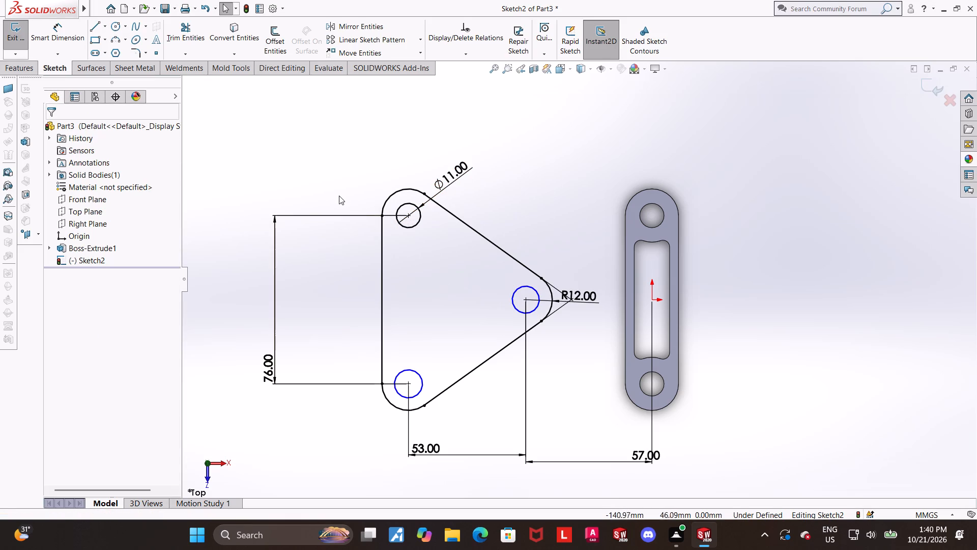
Add an Equal relation between the three corner circles.
left_click(251, 170)
left_click(417, 223)
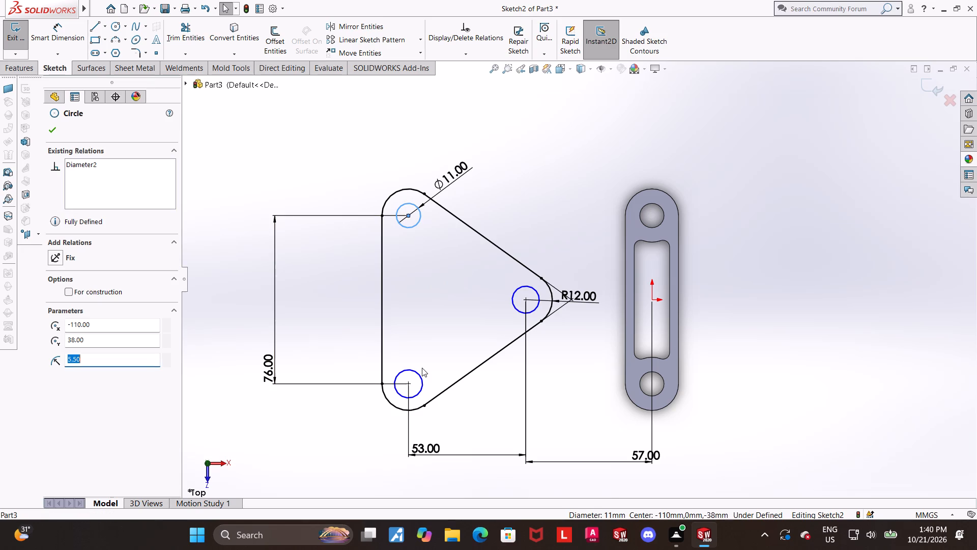
left_click(419, 375, "ctrl")
left_click(511, 308, "ctrl")
left_click(514, 308, "ctrl")
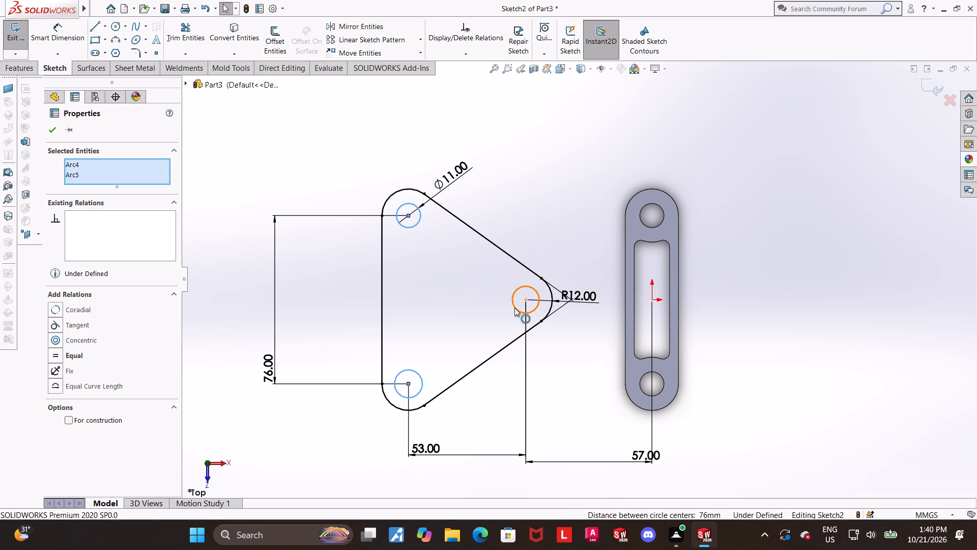
left_click(57, 343)
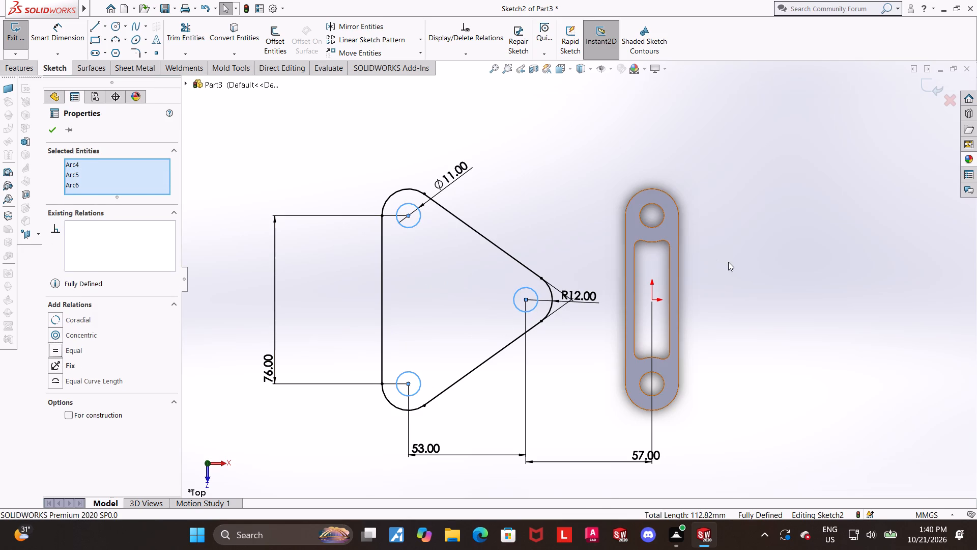
left_click(730, 262)
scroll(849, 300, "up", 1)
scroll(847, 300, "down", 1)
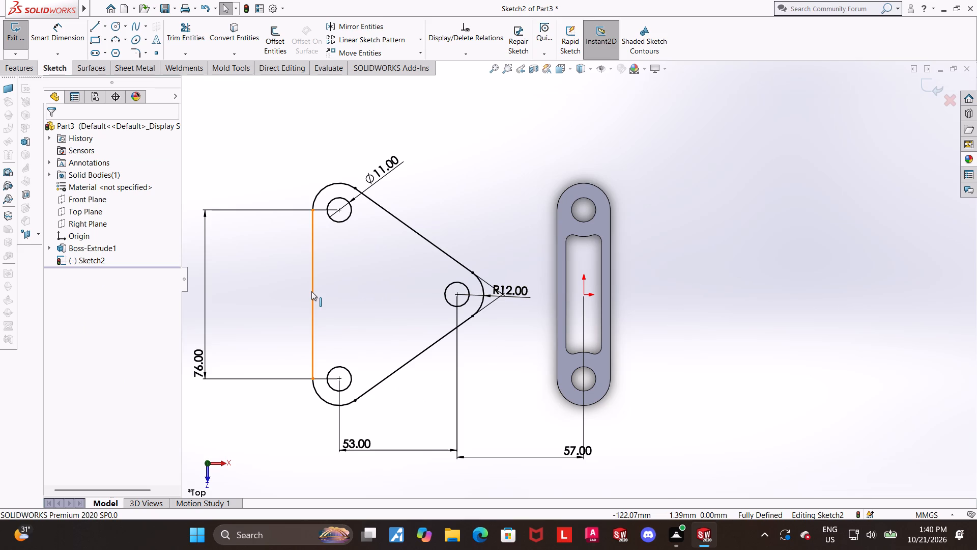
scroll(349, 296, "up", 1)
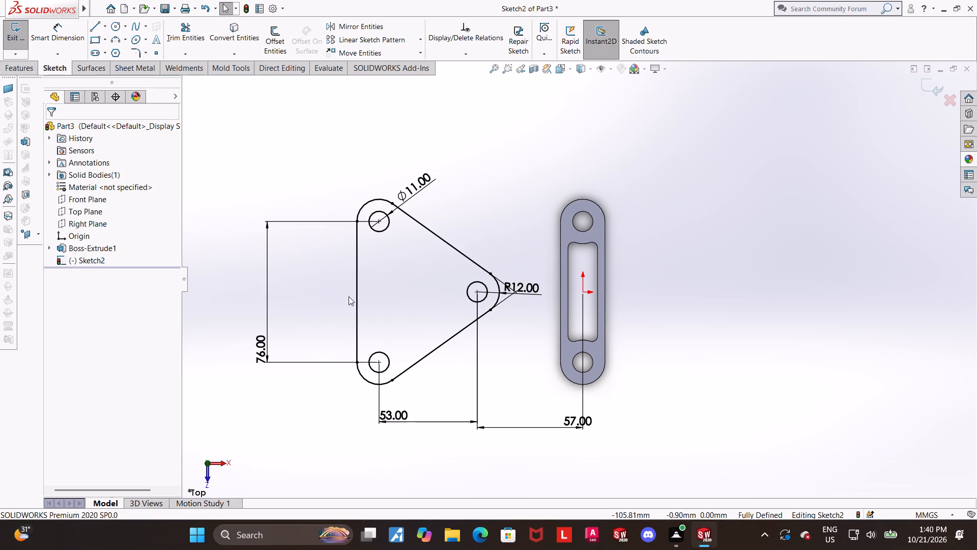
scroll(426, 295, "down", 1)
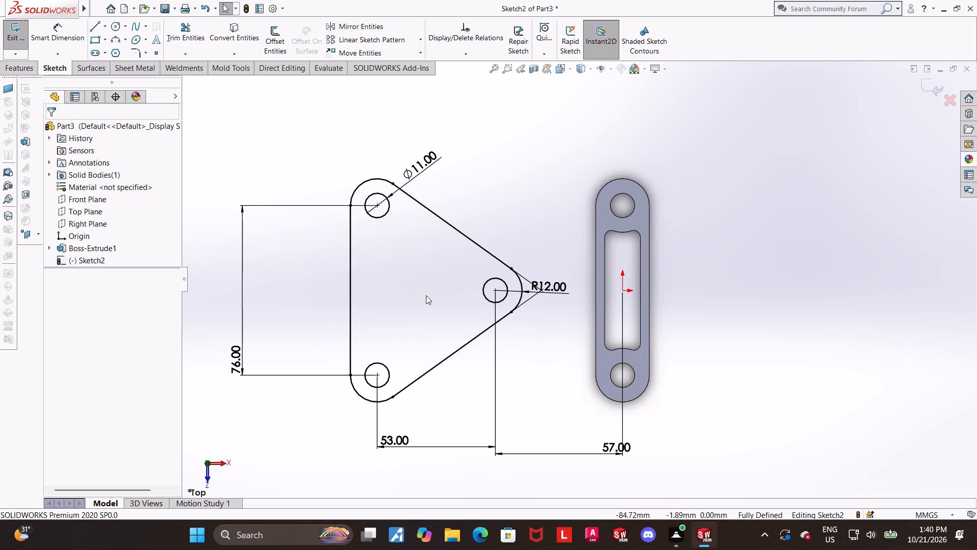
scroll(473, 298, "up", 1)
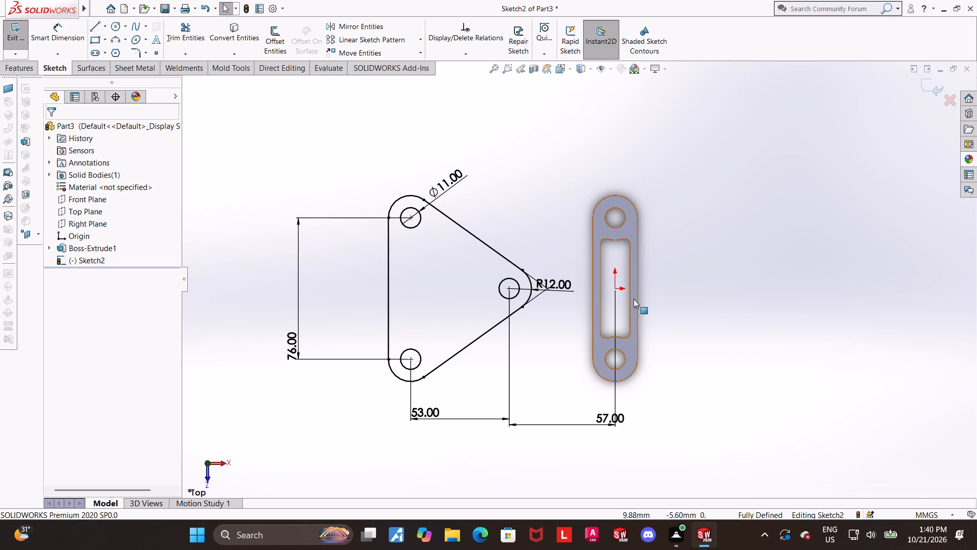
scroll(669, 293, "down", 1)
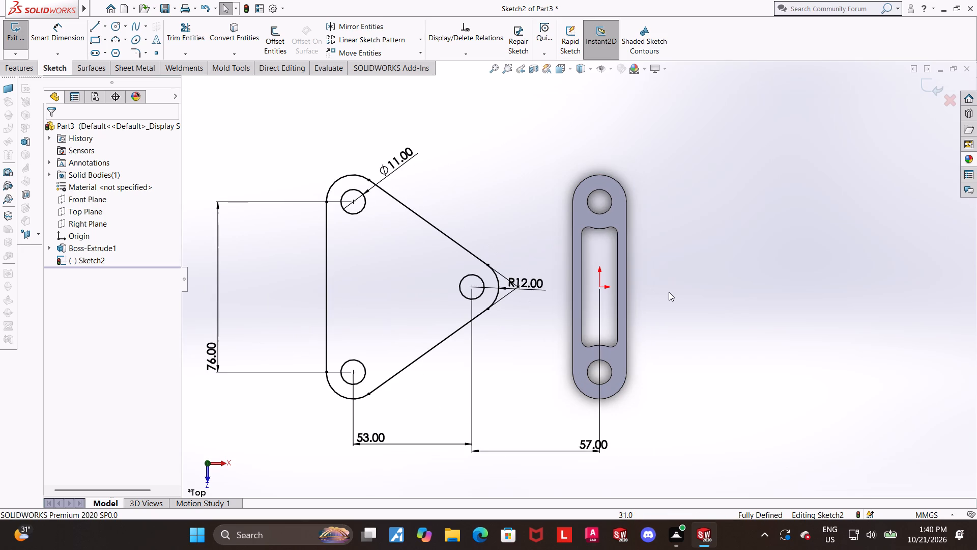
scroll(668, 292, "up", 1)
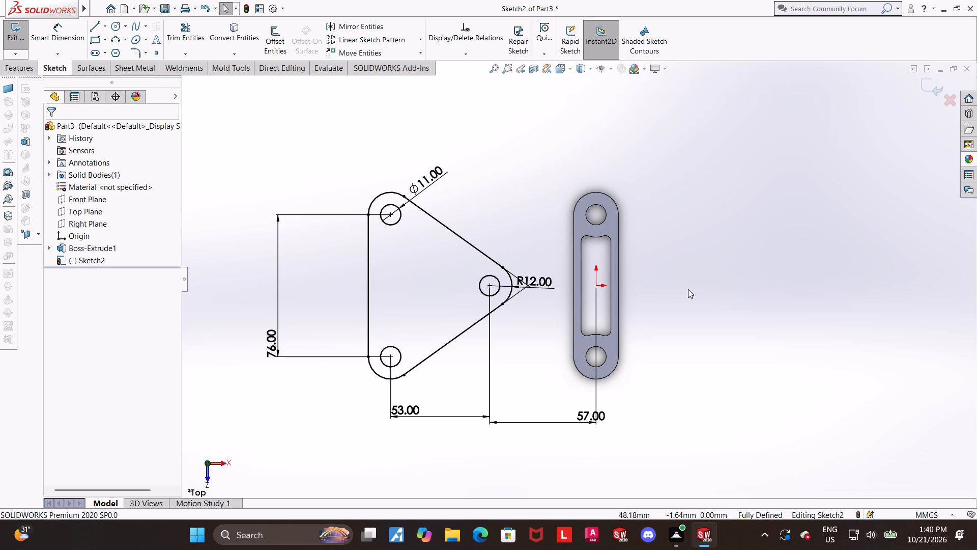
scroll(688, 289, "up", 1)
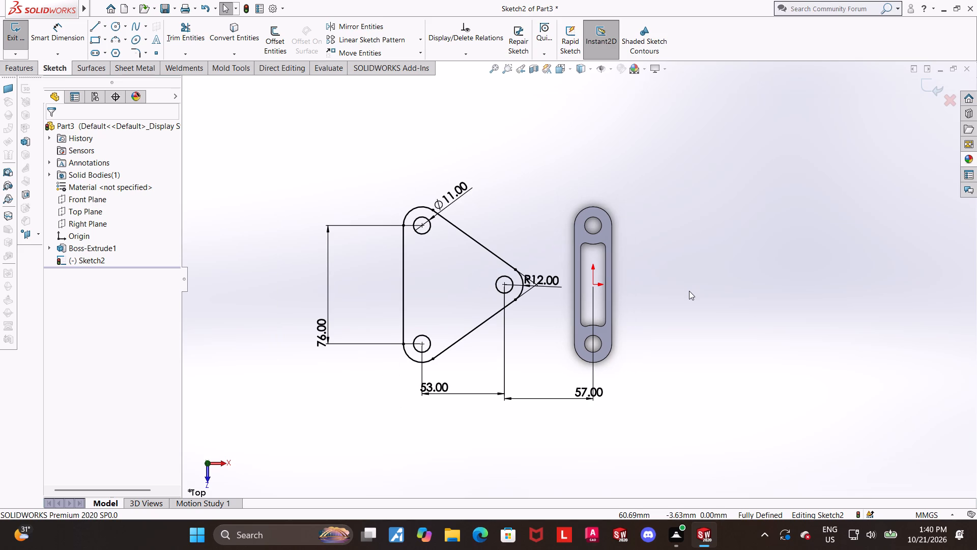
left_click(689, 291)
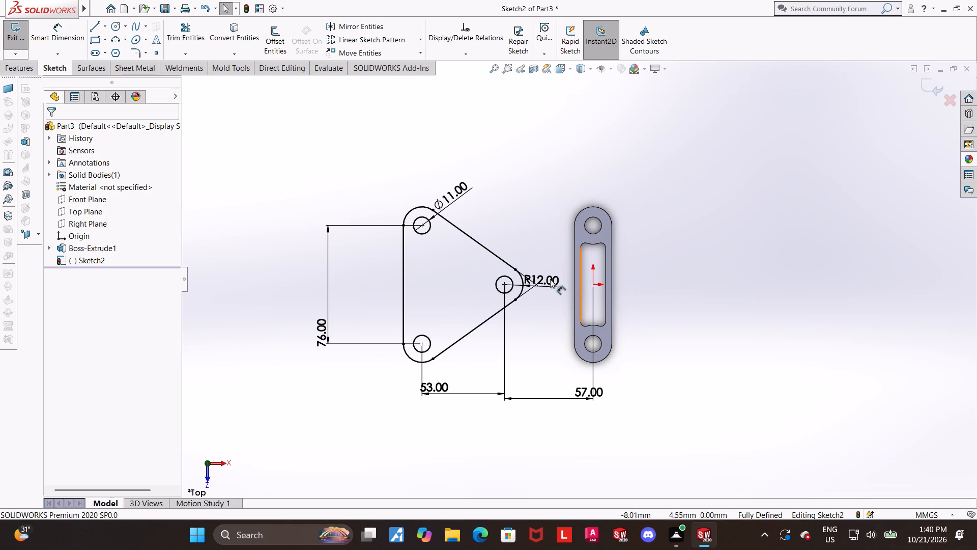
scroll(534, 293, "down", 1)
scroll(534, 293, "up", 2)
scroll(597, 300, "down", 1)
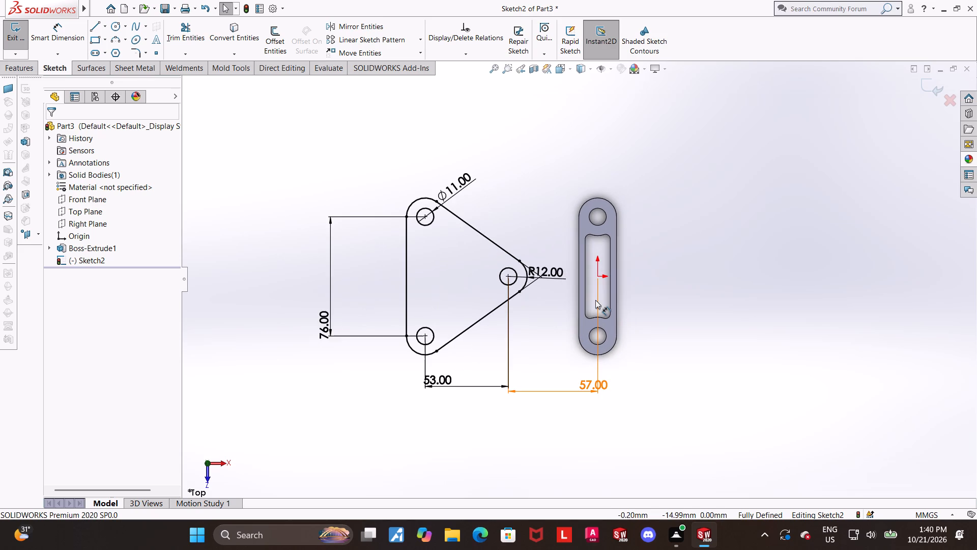
Sketch a vertical centerline inside the triangular profile, between the two far-side holes and the hole nearest the link.
left_click(107, 29)
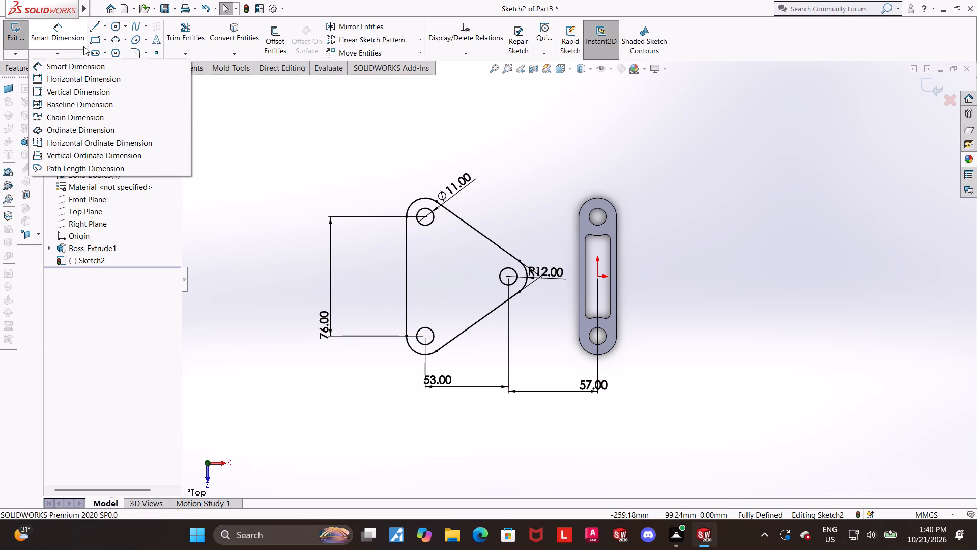
left_click(103, 29)
left_click(104, 31)
left_click(106, 52)
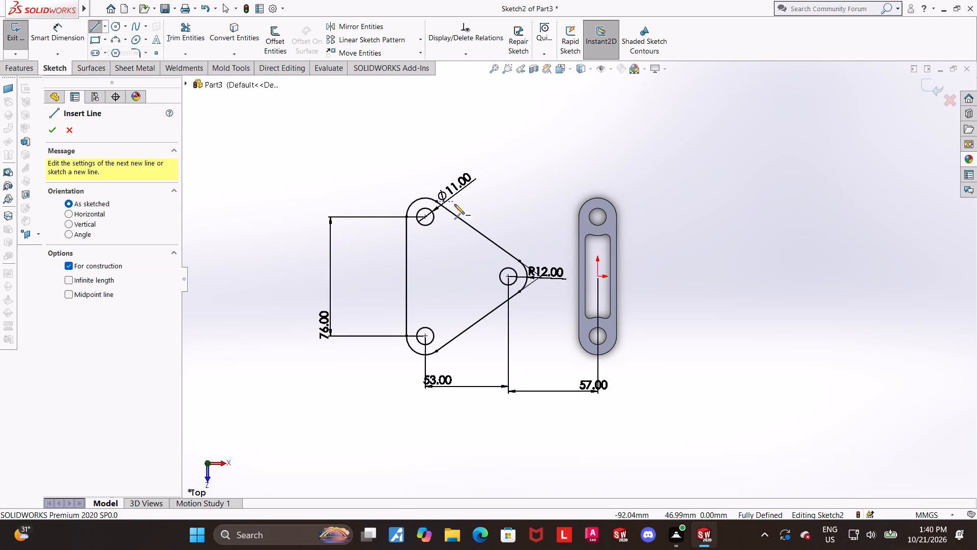
left_click(458, 245)
left_click(459, 315)
key("Escape")
key("Escape")
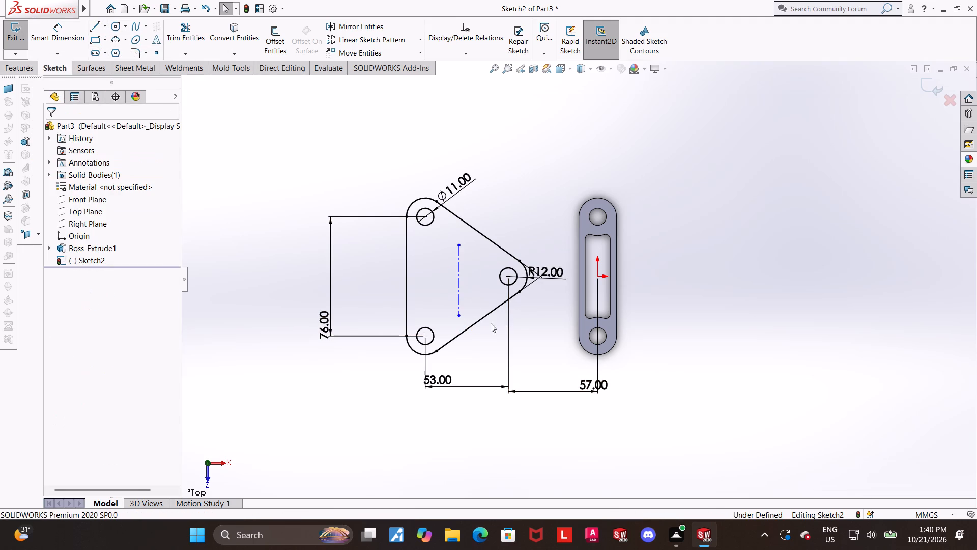
key("Escape")
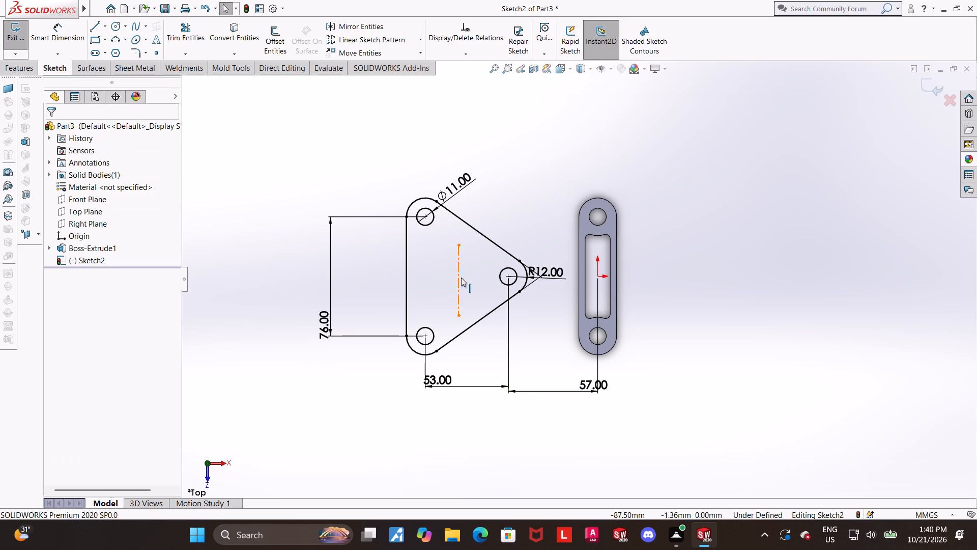
Sketch a vertical centerpoint straight slot on the centerline, about 19.5 mm between arc centres and 14.3 mm wide, level with the near-link hole.
left_click(95, 49)
key("Escape")
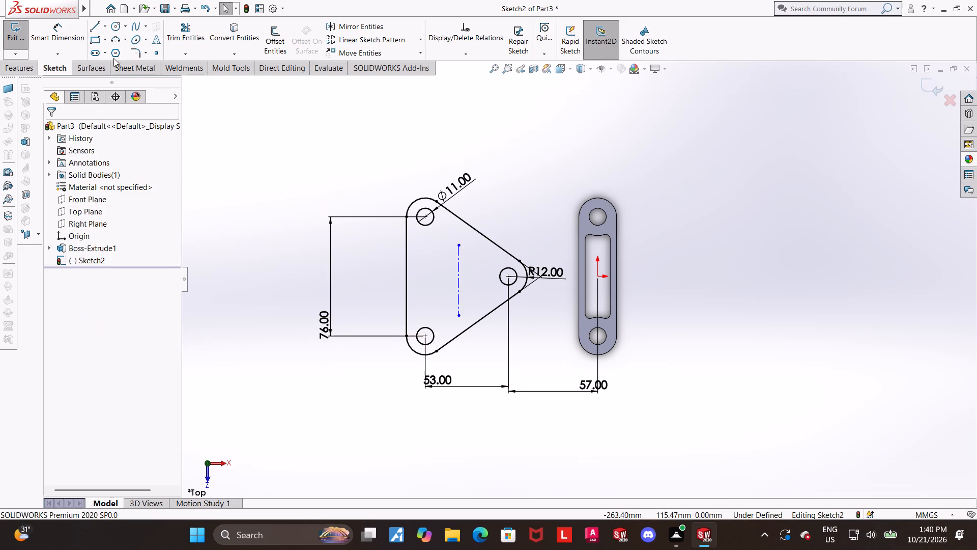
left_click(105, 52)
left_click(107, 83)
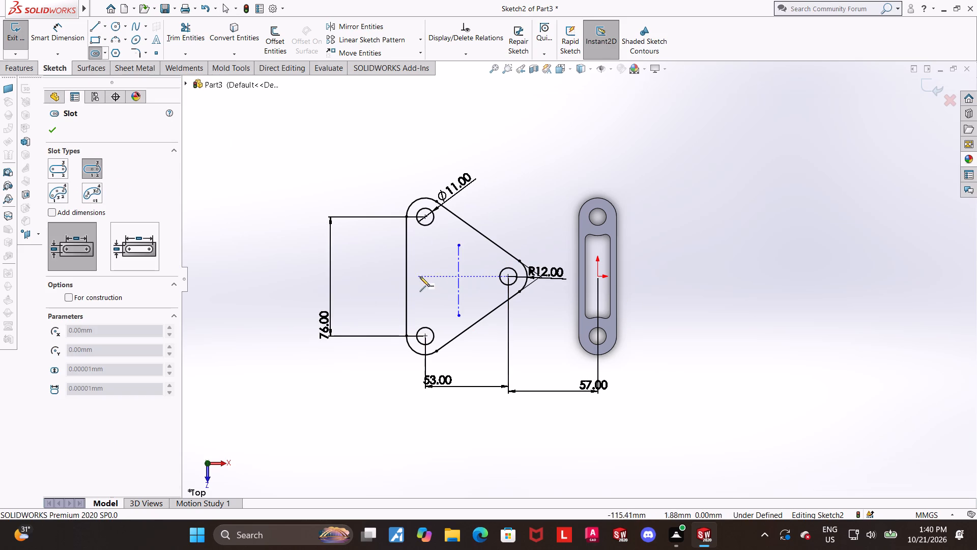
left_click(457, 276)
left_click(459, 259)
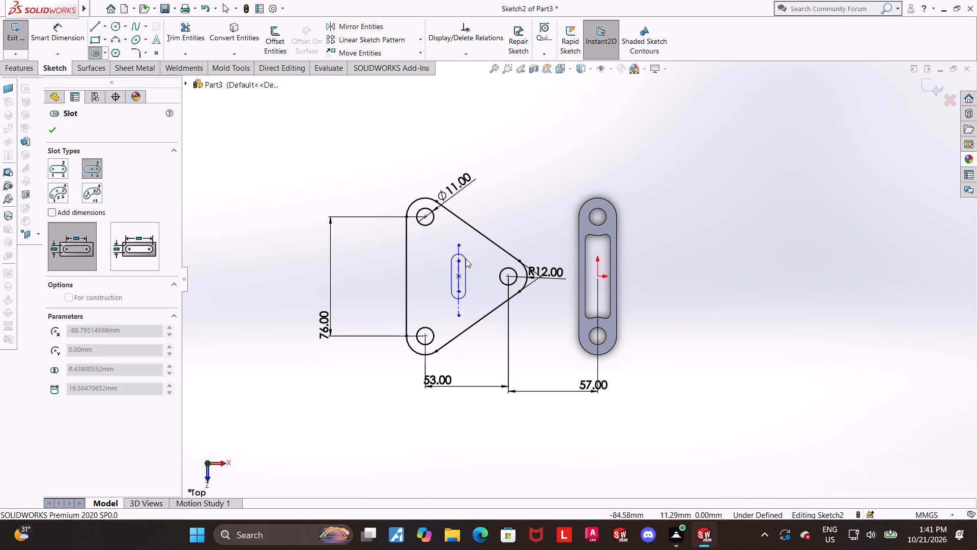
left_click(470, 259)
key("Escape")
key("Escape")
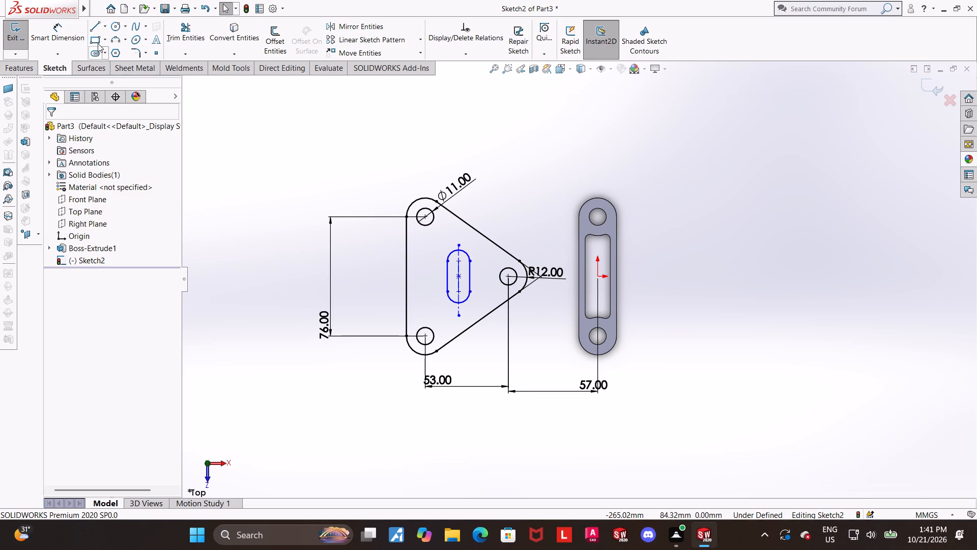
Dimension the distance between the slot's two arc centres as 10 mm.
left_click(71, 36)
left_click(457, 262)
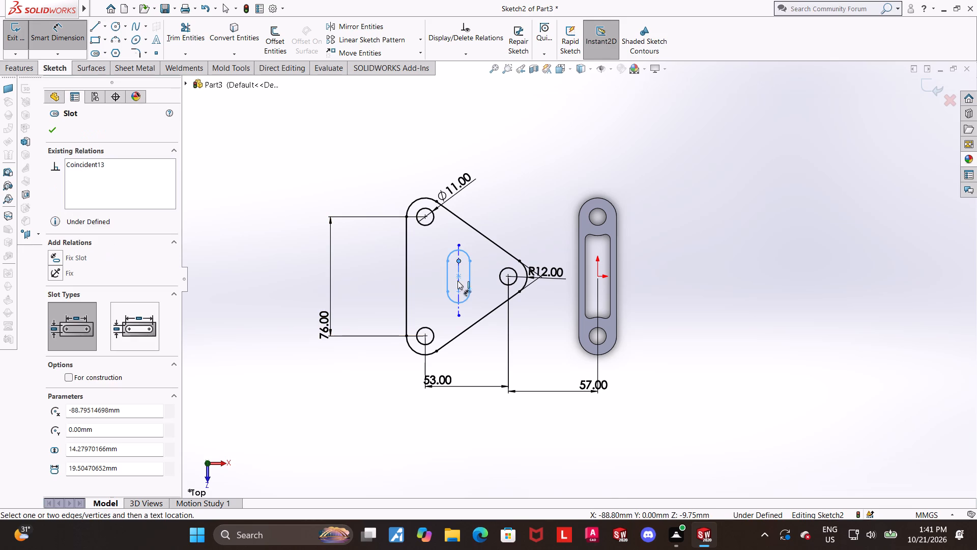
left_click(457, 292)
left_click(384, 288)
type("10")
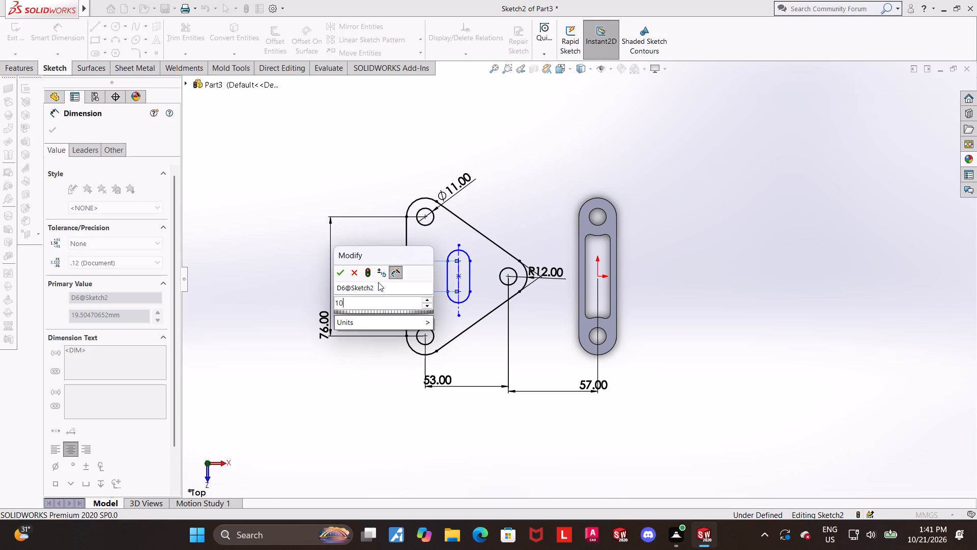
key("Return")
key("Escape")
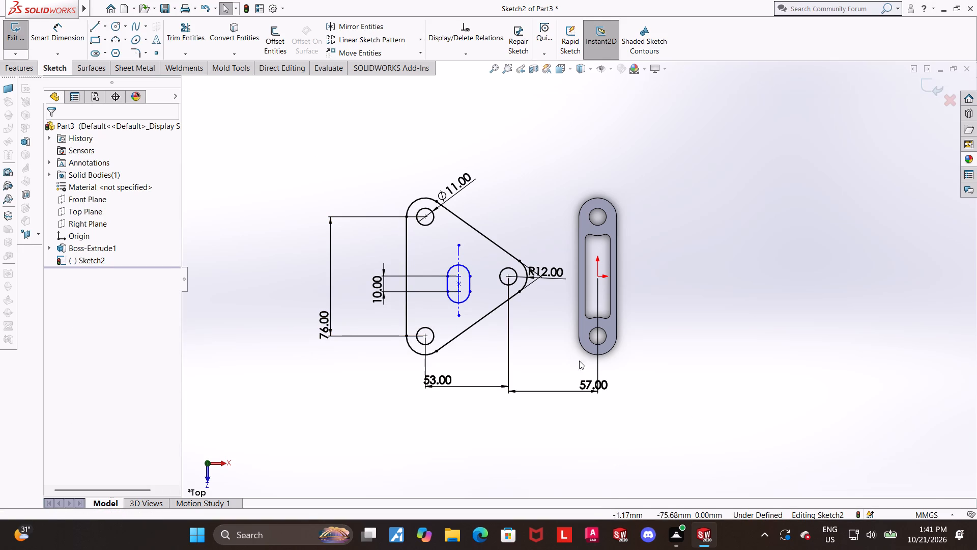
Add a Horizontal relation between the slot's centre point and the origin.
left_click(560, 345)
scroll(533, 314, "down", 2)
left_click(635, 253)
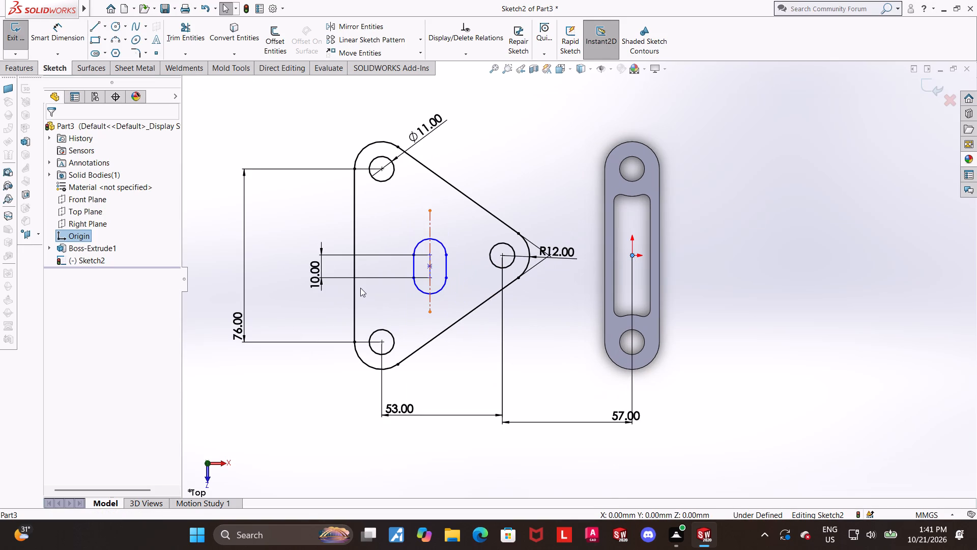
left_click(432, 265, "ctrl")
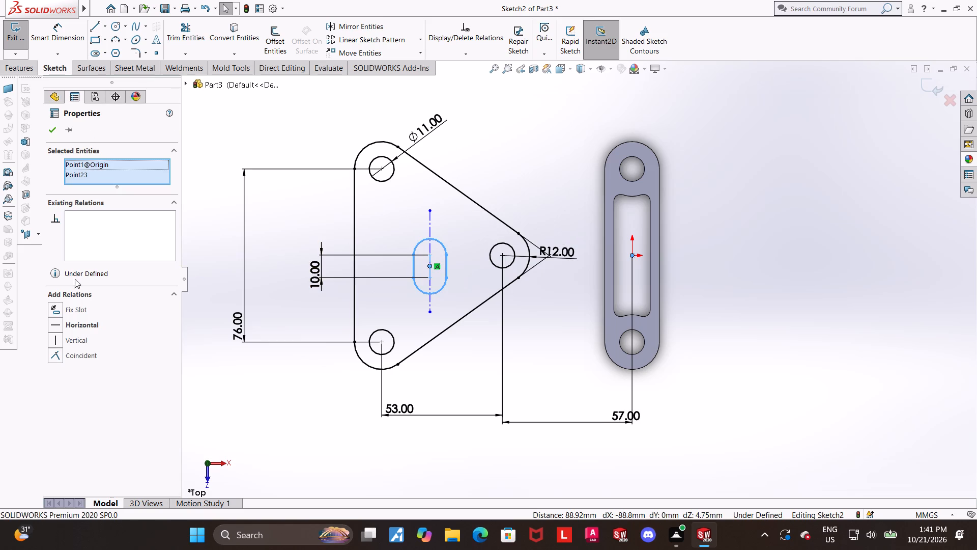
left_click(55, 324)
left_click(768, 350)
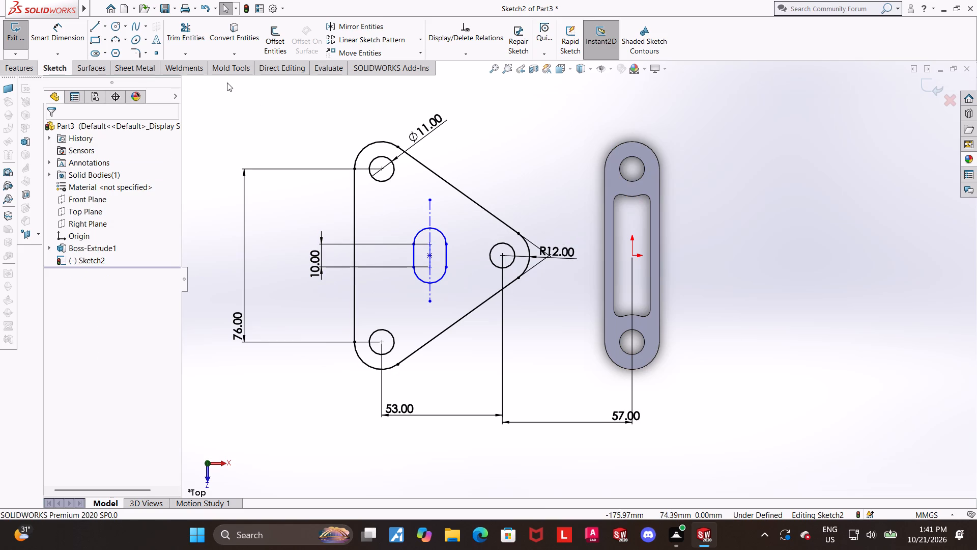
Dimension the slot's upper end arc with a 15 mm radius.
left_click(69, 31)
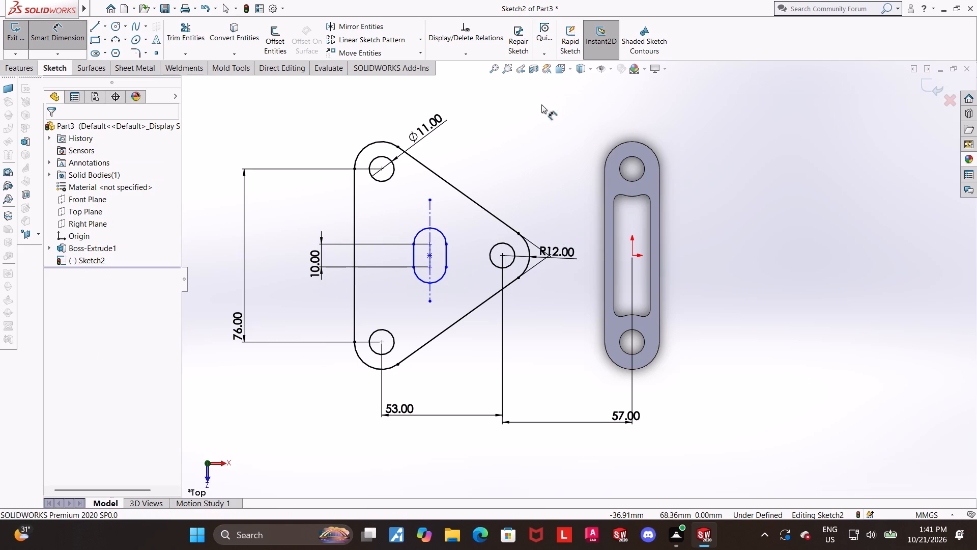
scroll(456, 211, "down", 3)
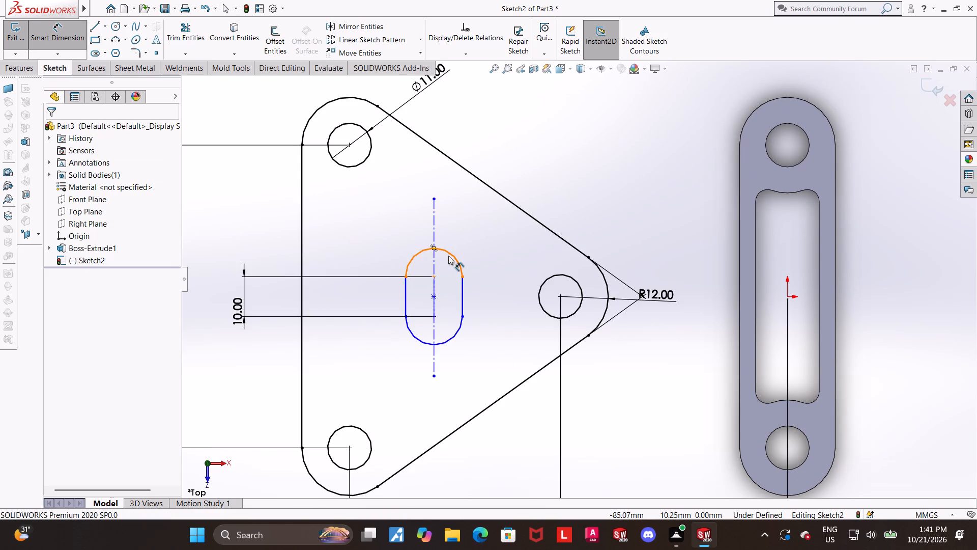
left_click(448, 256)
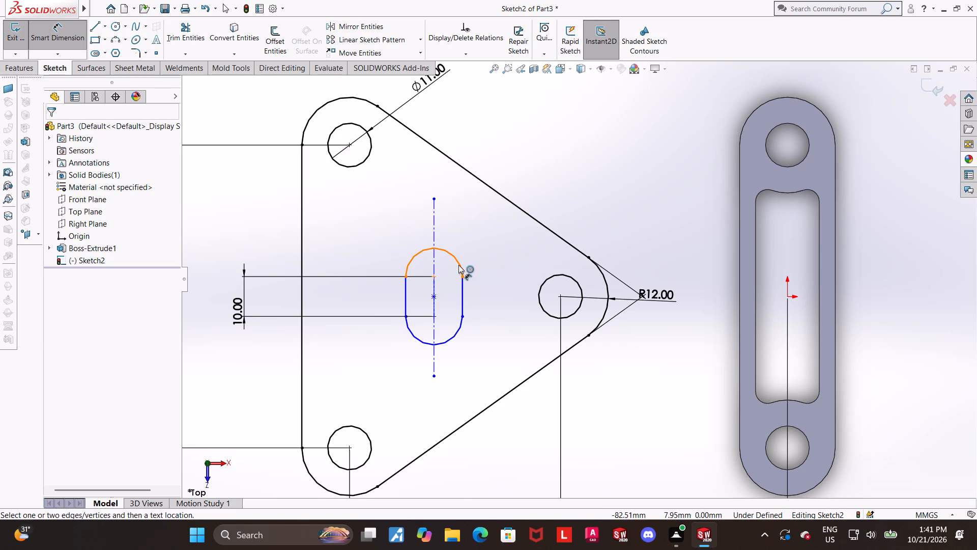
left_click(458, 265)
left_click(472, 229)
type("15")
key("Return")
key("Escape")
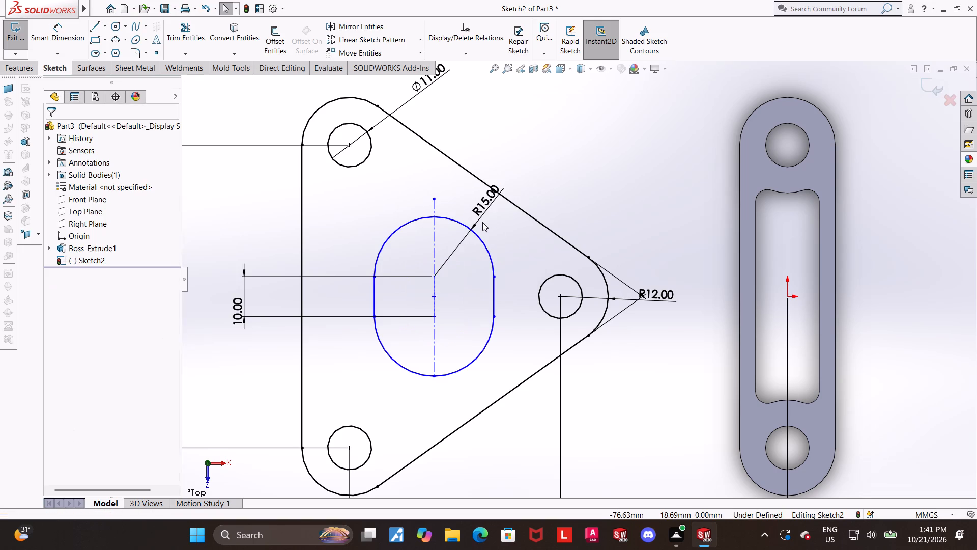
Dimension the horizontal distance from the slot's centre to the centre of the hole nearest the link as 38 mm.
scroll(459, 298, "up", 3)
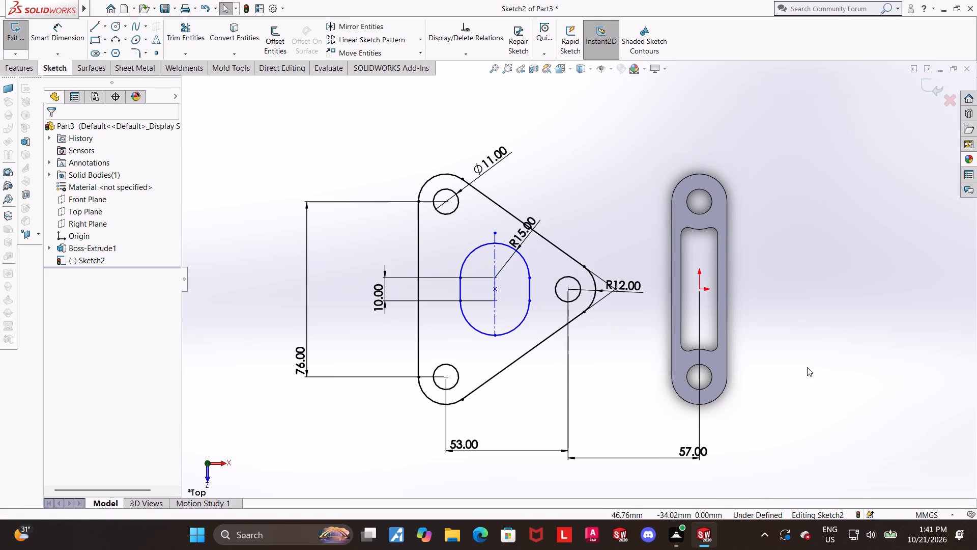
left_click(807, 368)
scroll(544, 300, "down", 1)
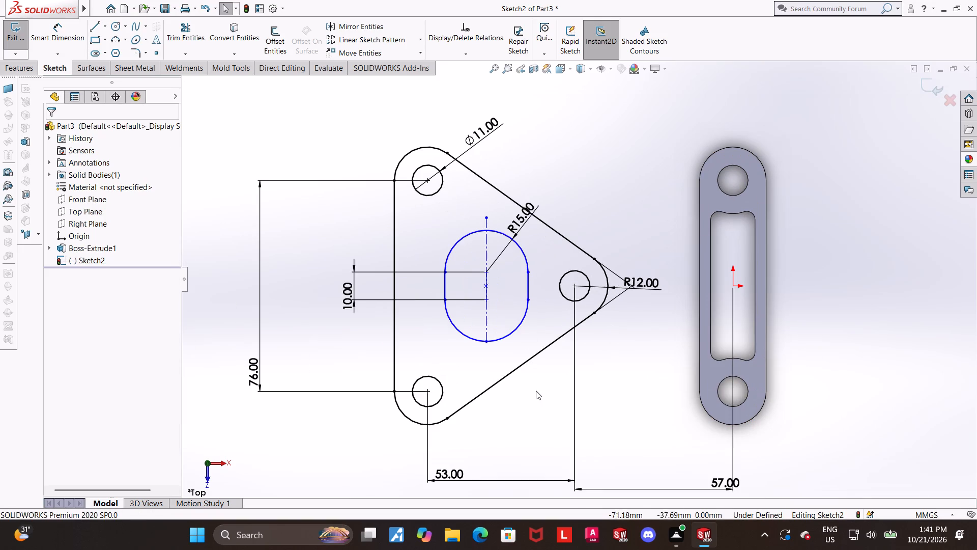
left_click(536, 391)
scroll(533, 377, "up", 1)
scroll(507, 347, "down", 1)
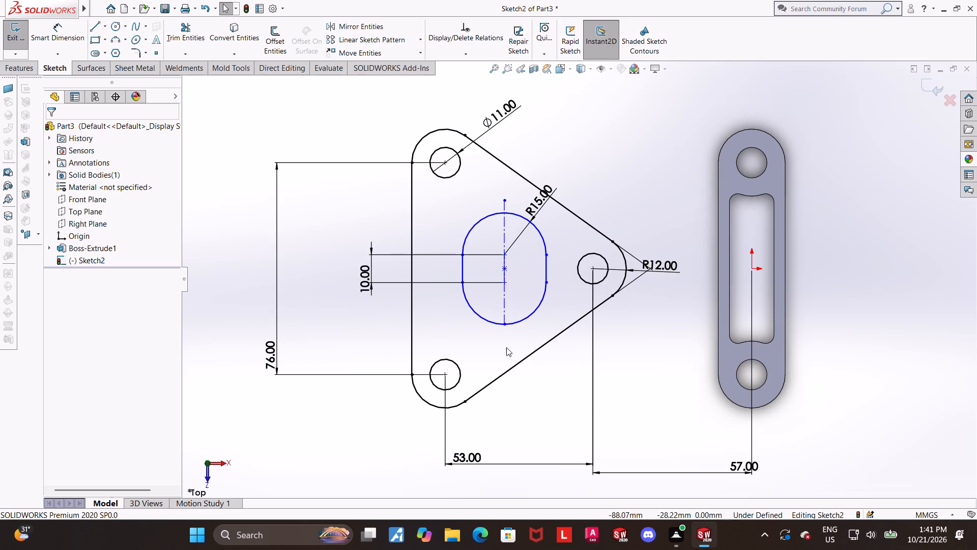
left_click(396, 319)
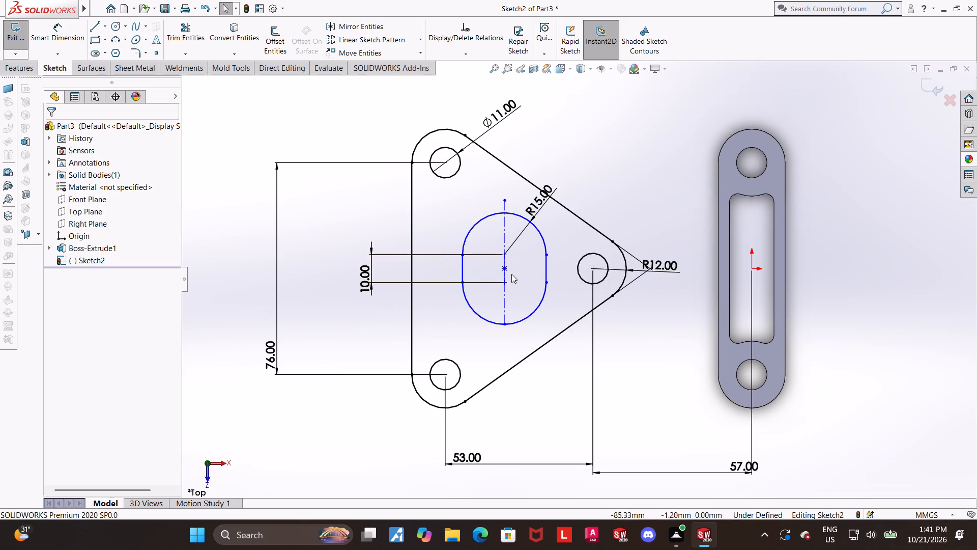
left_click(49, 22)
left_click(507, 267)
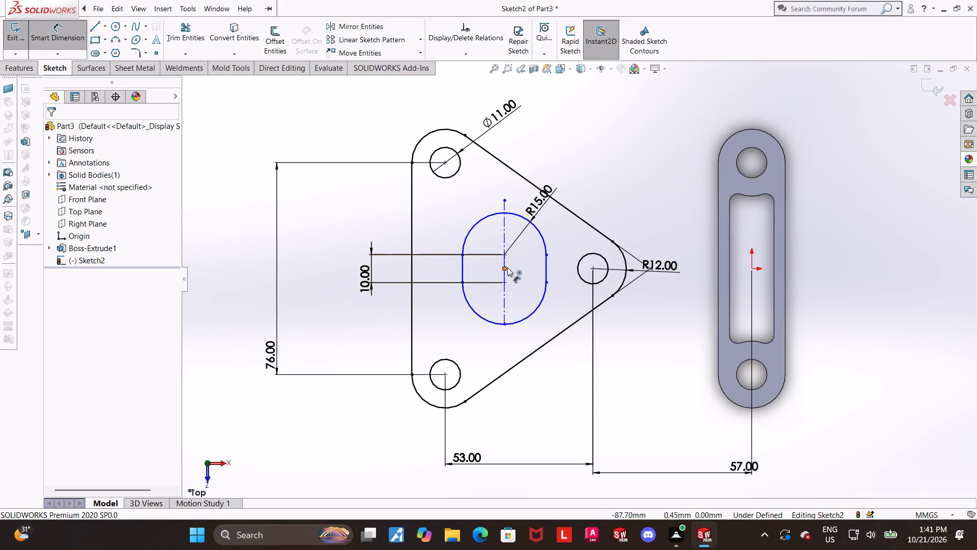
left_click(592, 268)
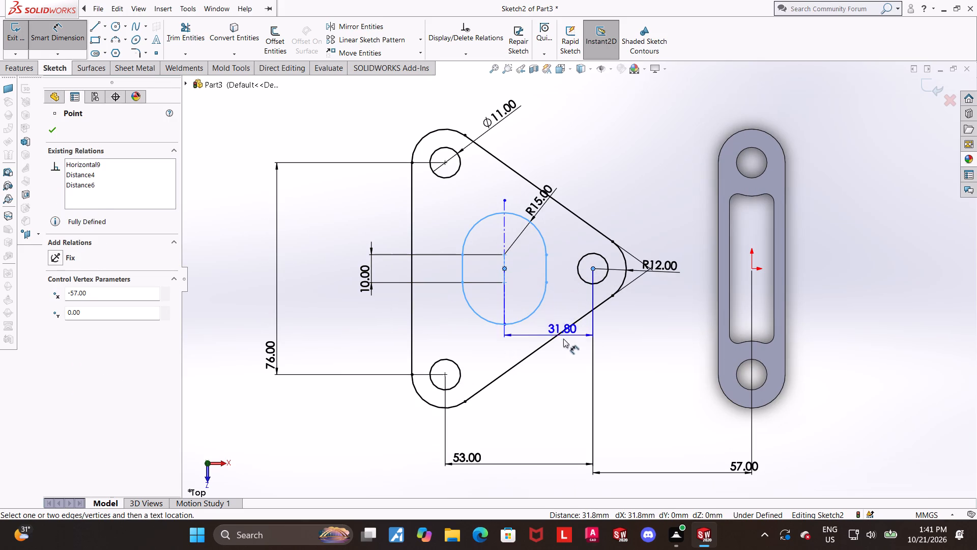
left_click(560, 418)
type("38")
key("Return")
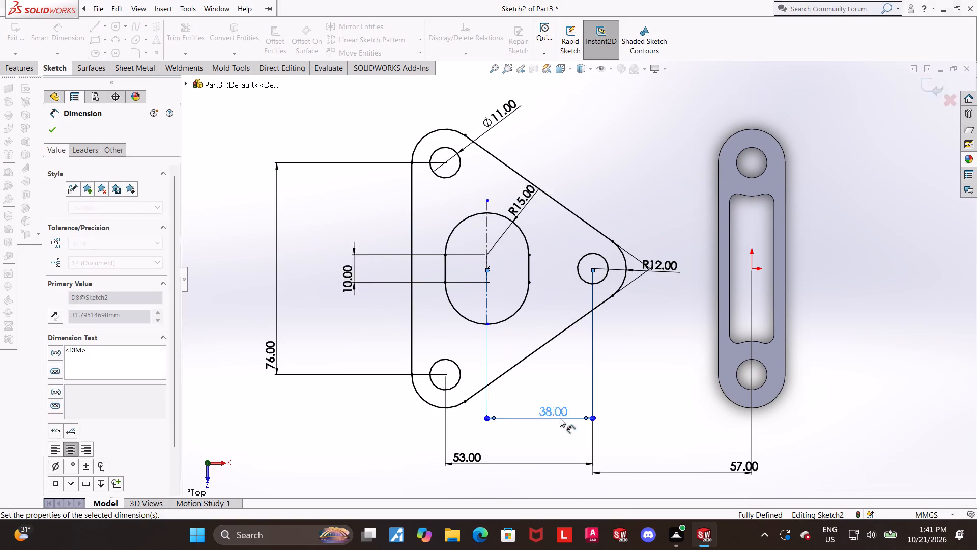
key("Escape")
Examine the triangular profile, its holes, the slot and their dimensions beside the existing link.
scroll(604, 251, "up", 2)
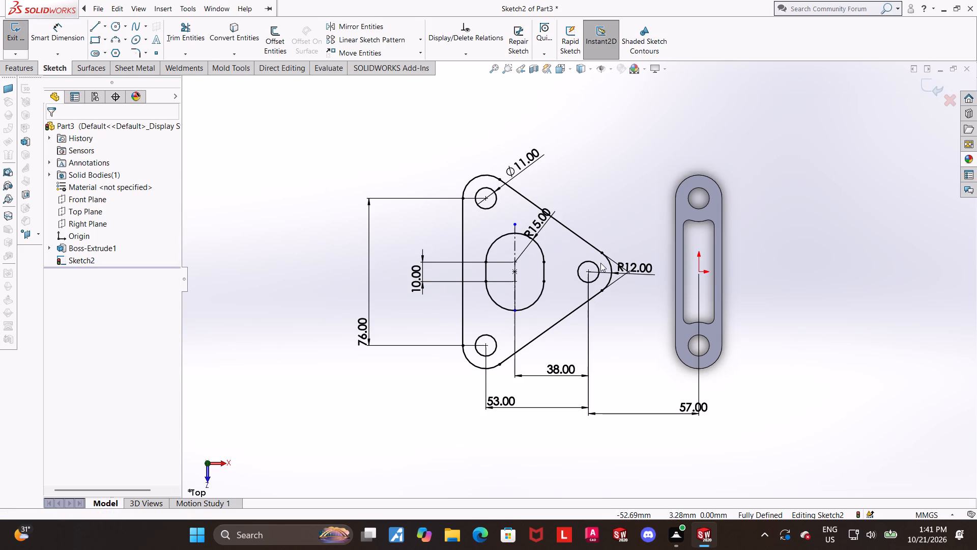
scroll(600, 263, "up", 1)
left_click(771, 294)
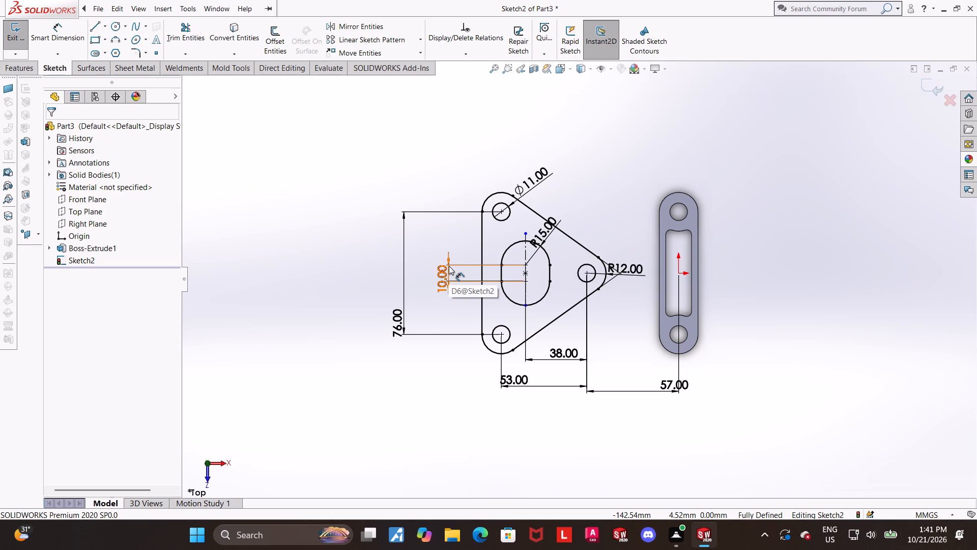
scroll(859, 305, "up", 1)
scroll(725, 302, "down", 1)
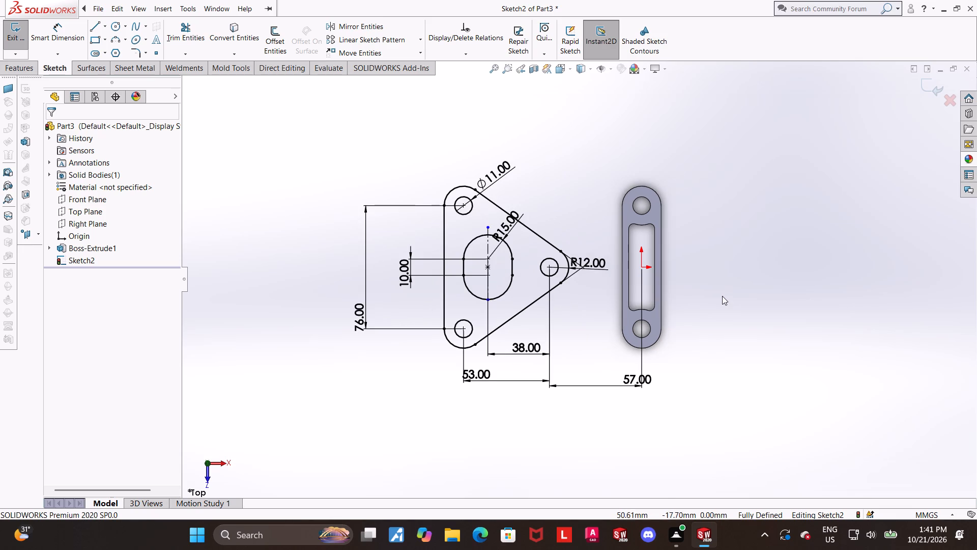
scroll(681, 296, "down", 1)
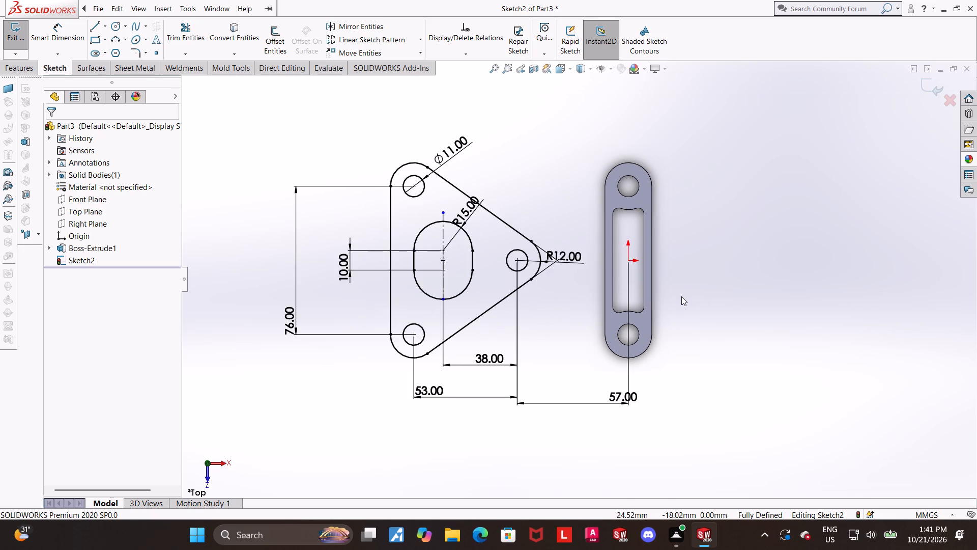
scroll(486, 237, "down", 1)
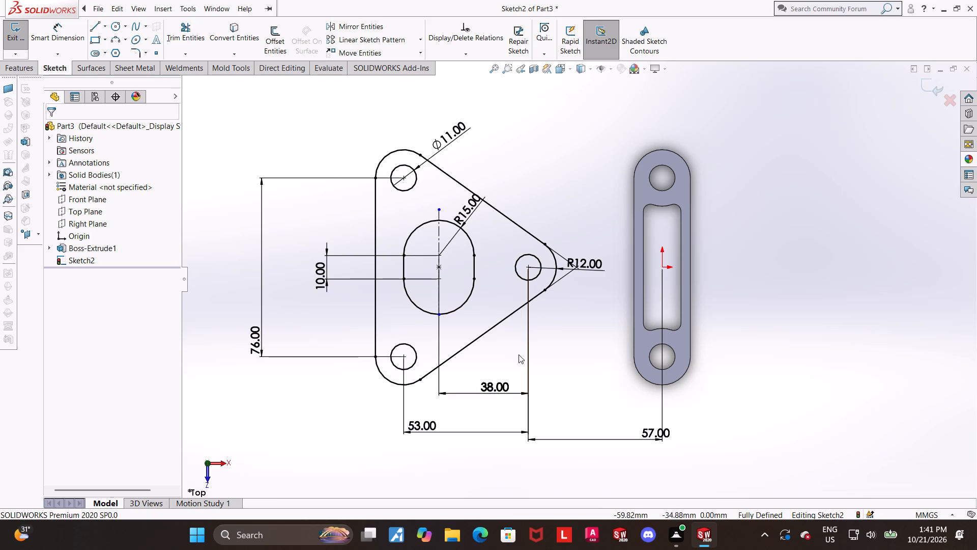
scroll(509, 350, "up", 1)
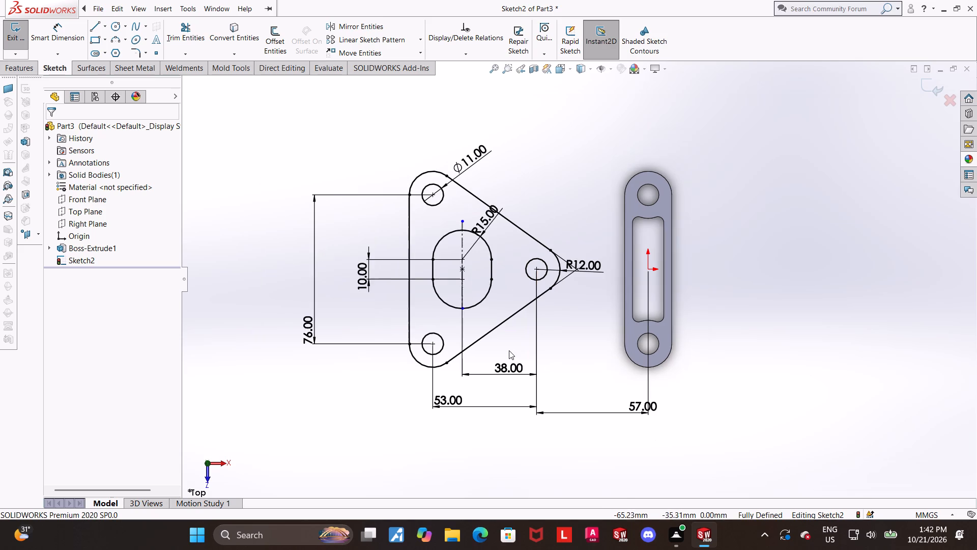
Exit the sketch and extrude the triangular profile 20 mm using the Mid Plane end condition.
left_click(933, 79)
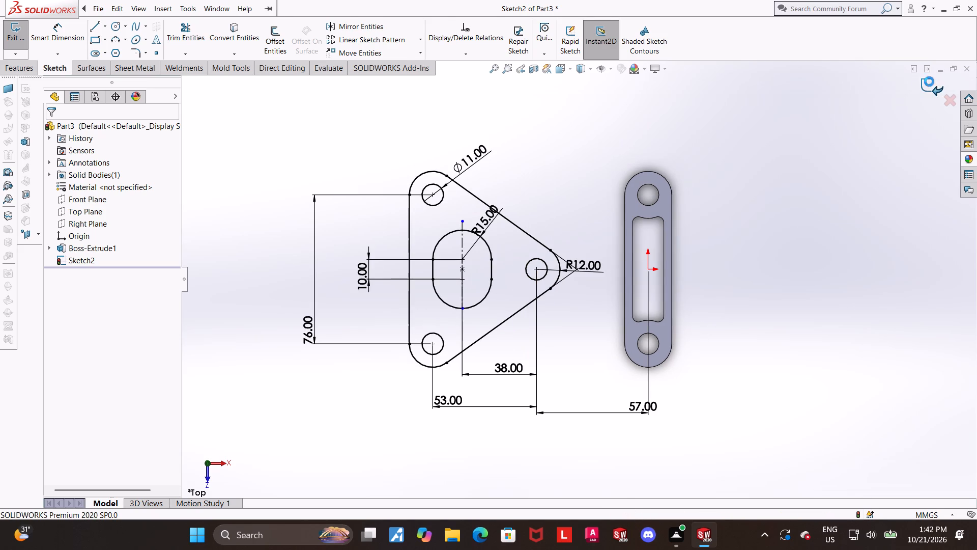
scroll(730, 270, "up", 1)
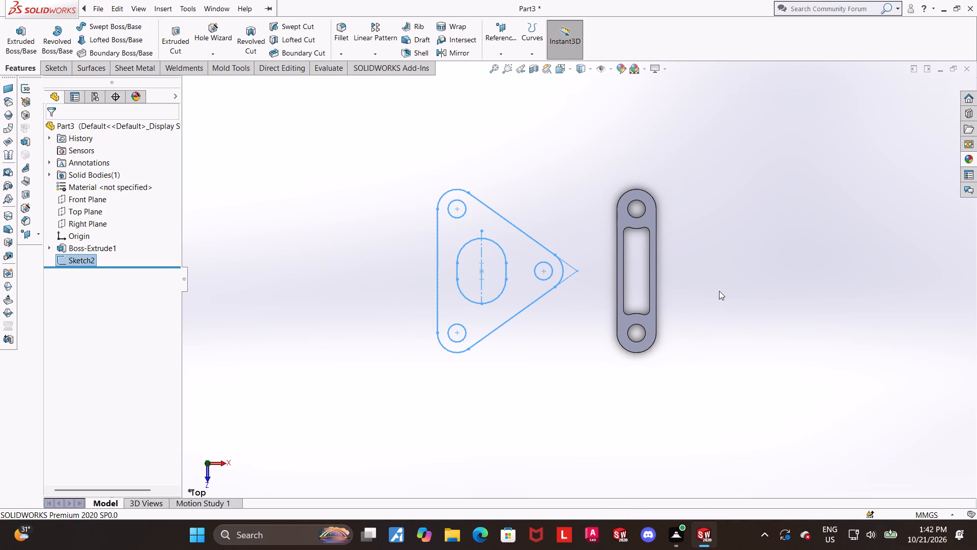
middle_click_drag(715, 295, 720, 243)
left_click(8, 42)
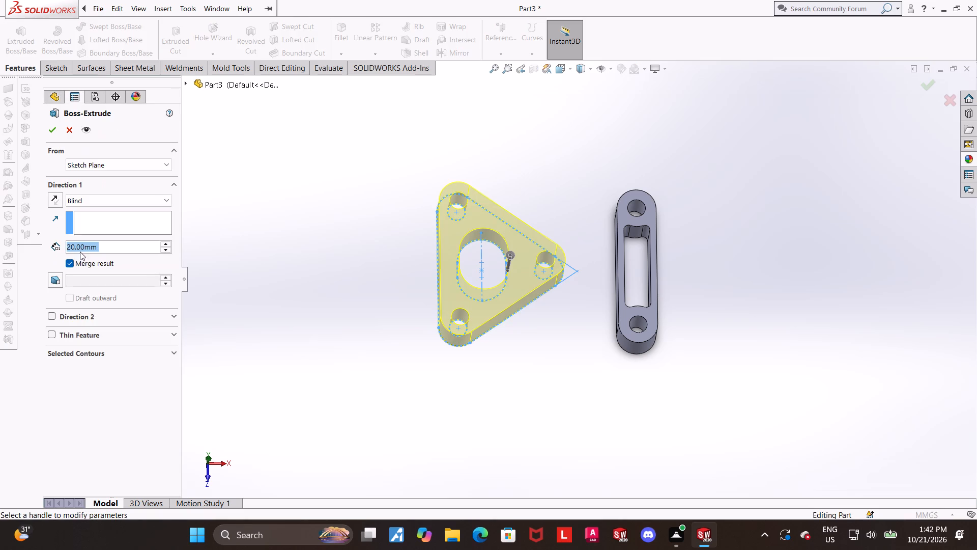
left_click(90, 198)
left_click(85, 264)
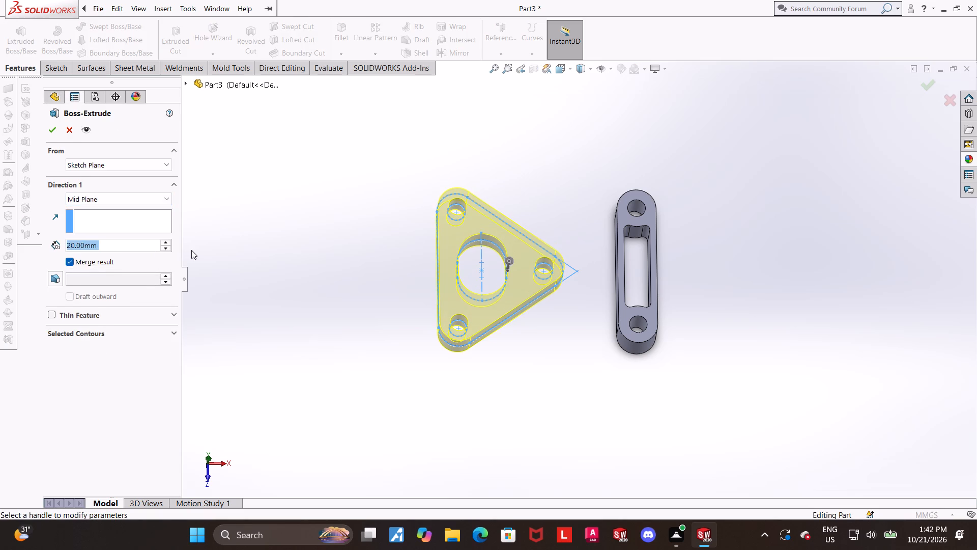
left_click(54, 131)
left_click(378, 253)
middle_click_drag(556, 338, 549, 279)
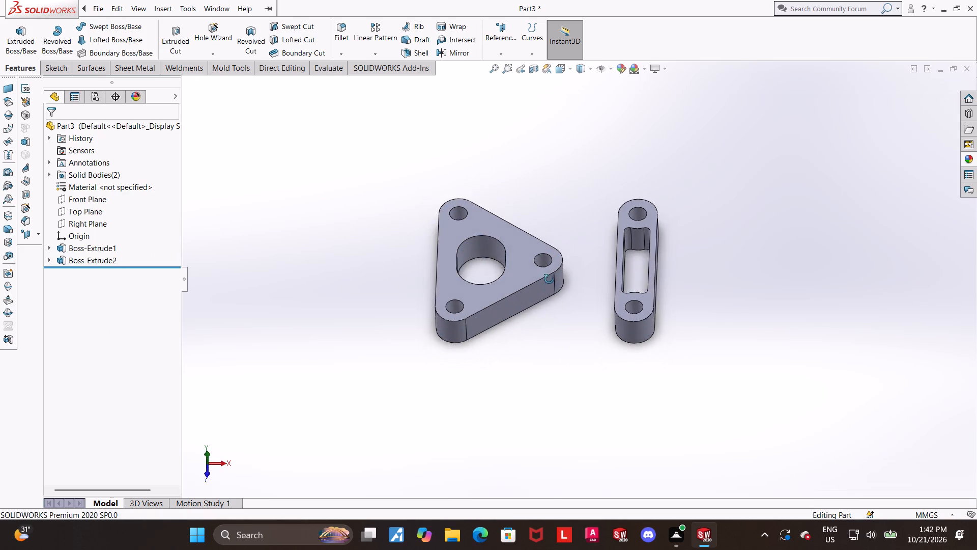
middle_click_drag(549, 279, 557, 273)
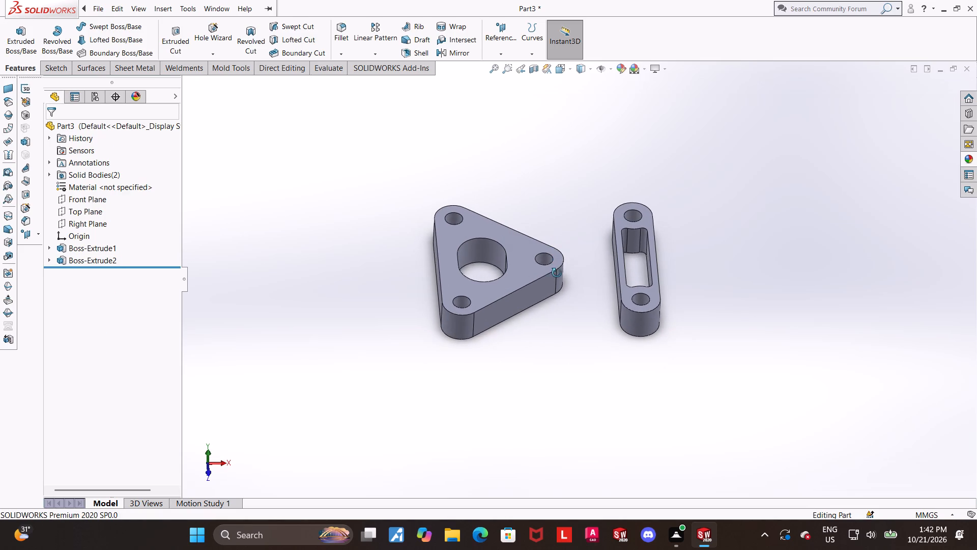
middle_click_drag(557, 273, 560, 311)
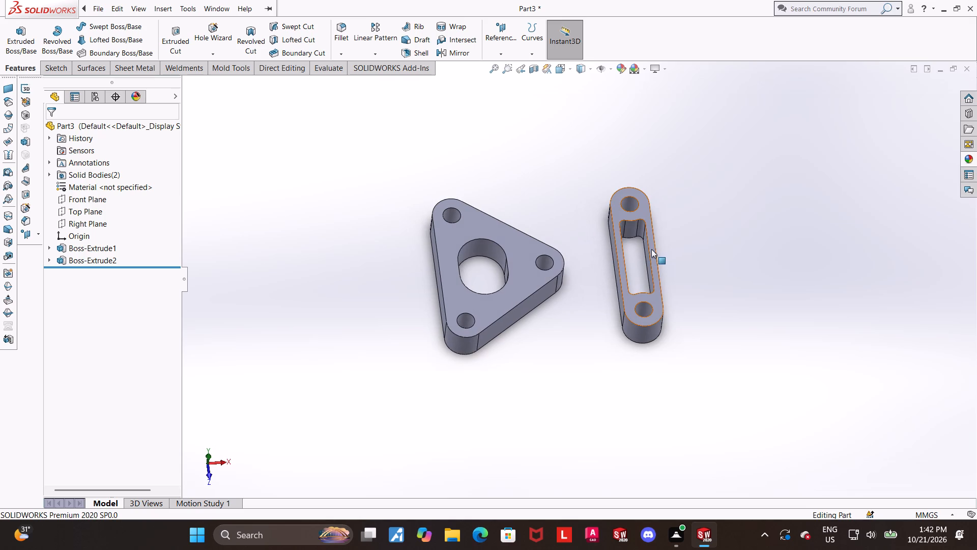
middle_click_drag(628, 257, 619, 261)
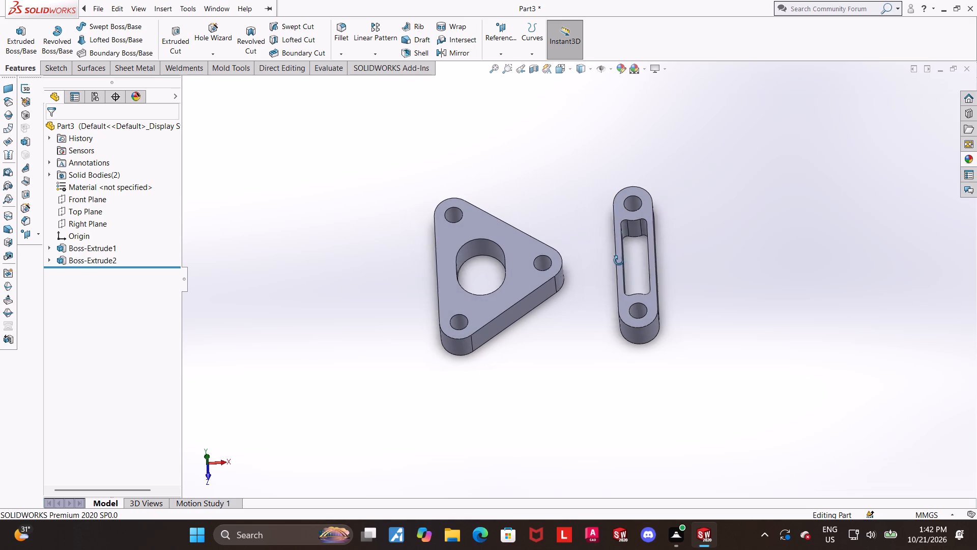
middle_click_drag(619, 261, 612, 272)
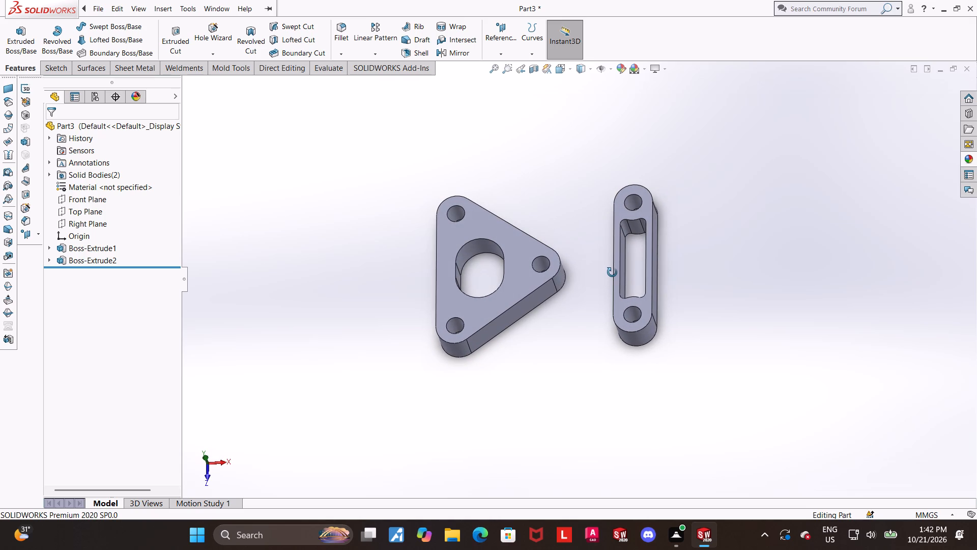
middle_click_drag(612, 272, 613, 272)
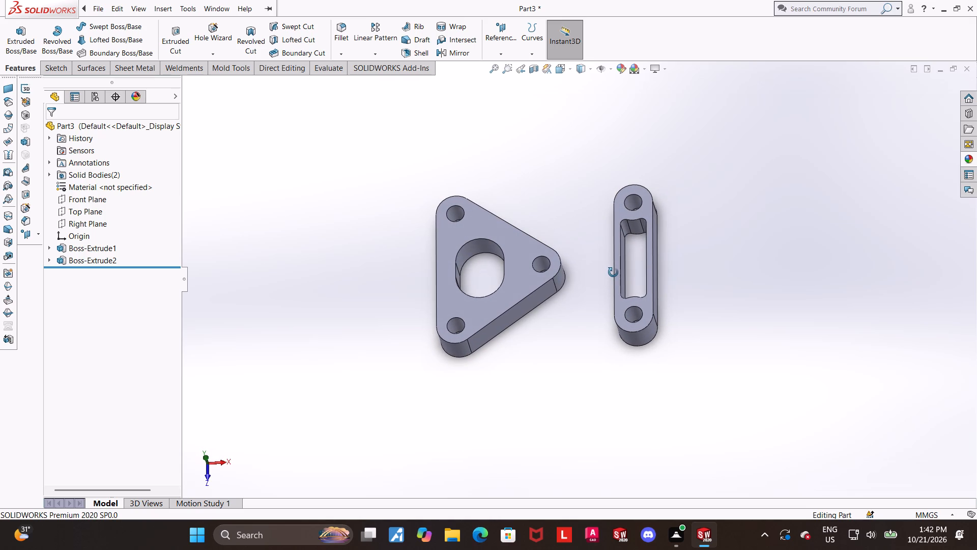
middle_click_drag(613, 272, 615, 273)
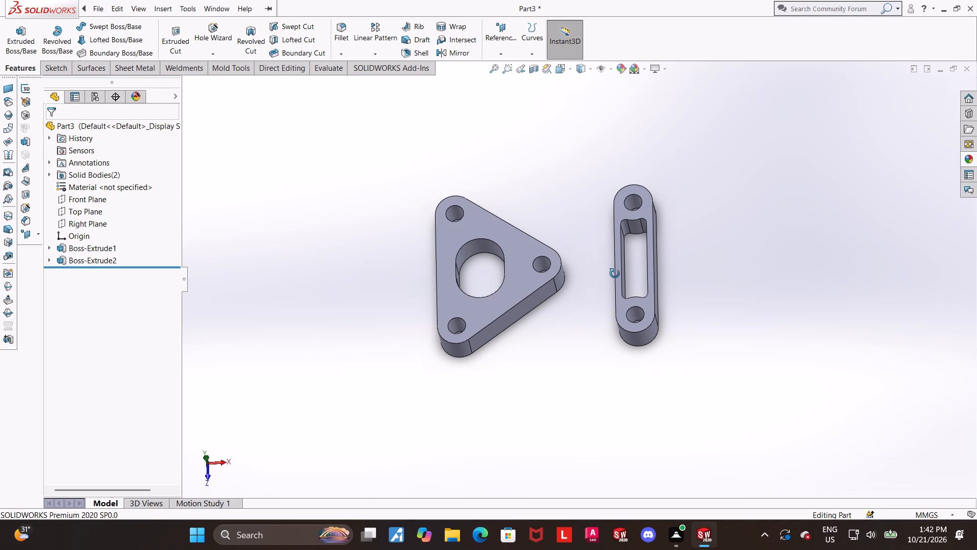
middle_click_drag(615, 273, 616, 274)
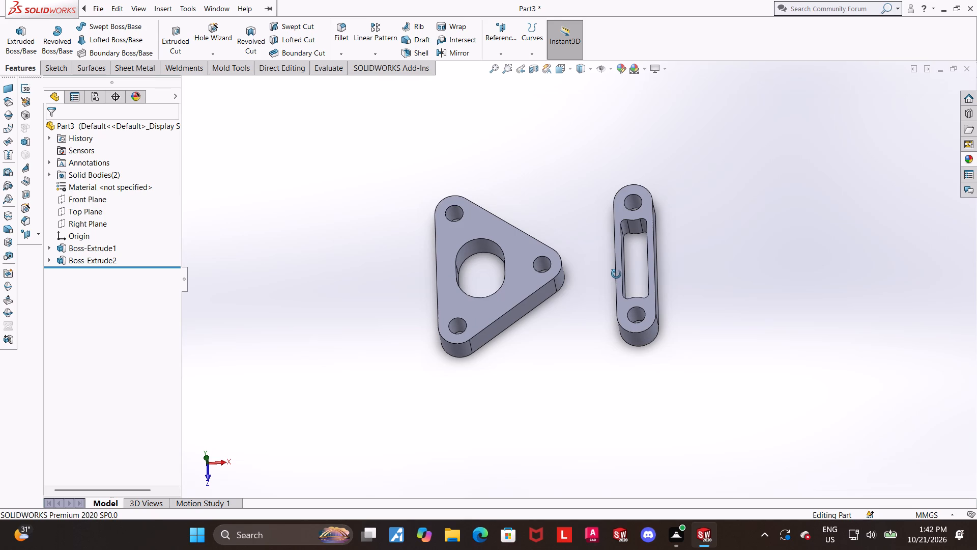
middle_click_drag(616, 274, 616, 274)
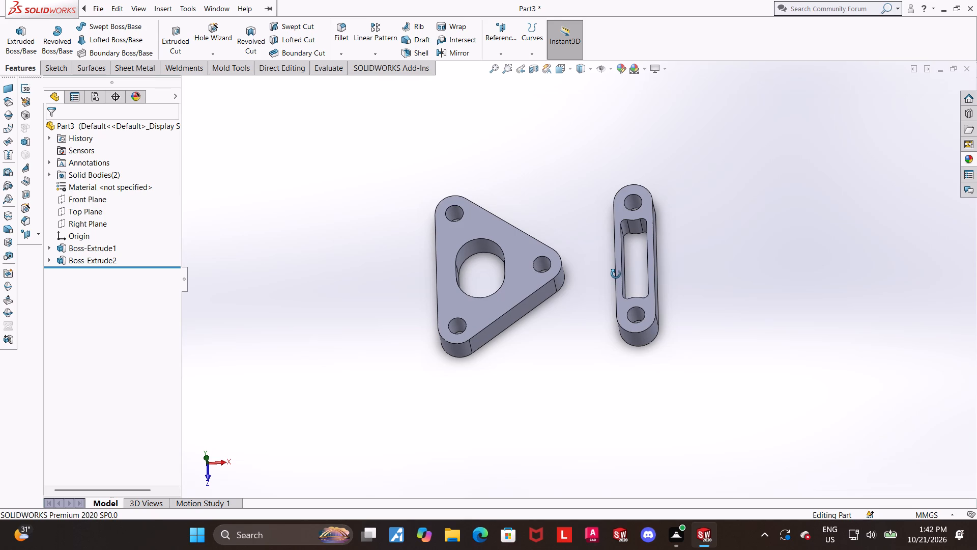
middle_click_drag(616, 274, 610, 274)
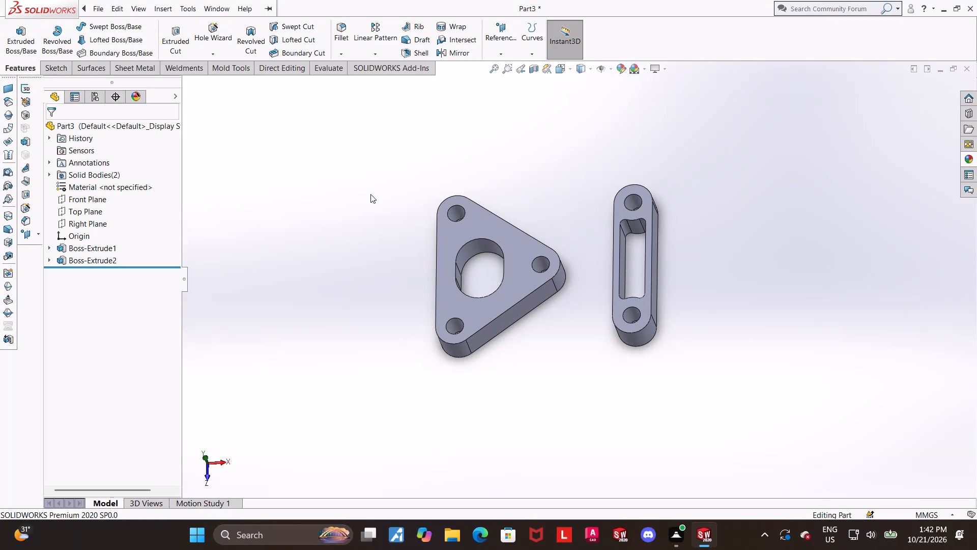
Start a new sketch on the Top Plane and orient the view normal to it.
left_click(84, 216)
left_click(92, 201)
left_click(98, 277)
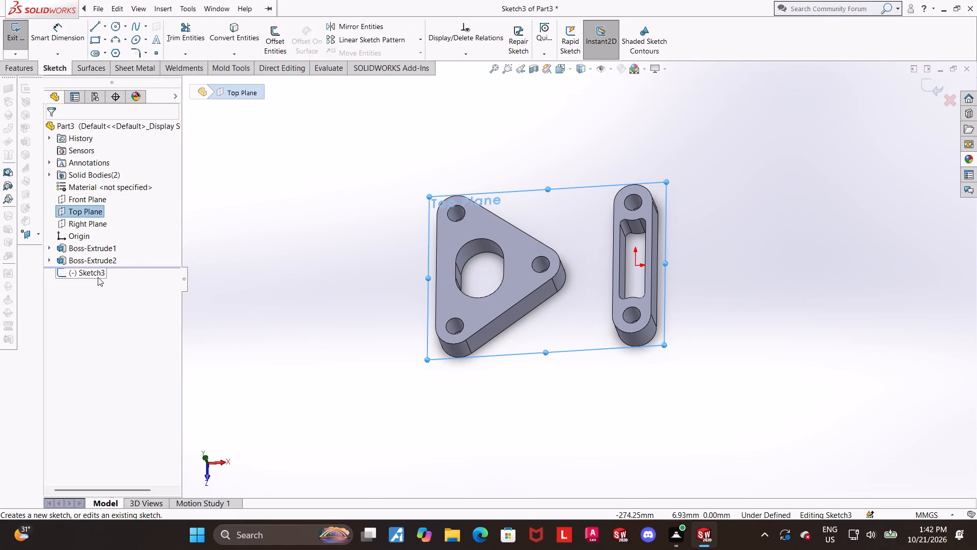
left_click(118, 266)
Draw two horizontal lines from the plate's sloped edges to the link's facing edge, about 68 mm (upper) and 76 mm (lower) long.
scroll(498, 307, "up", 4)
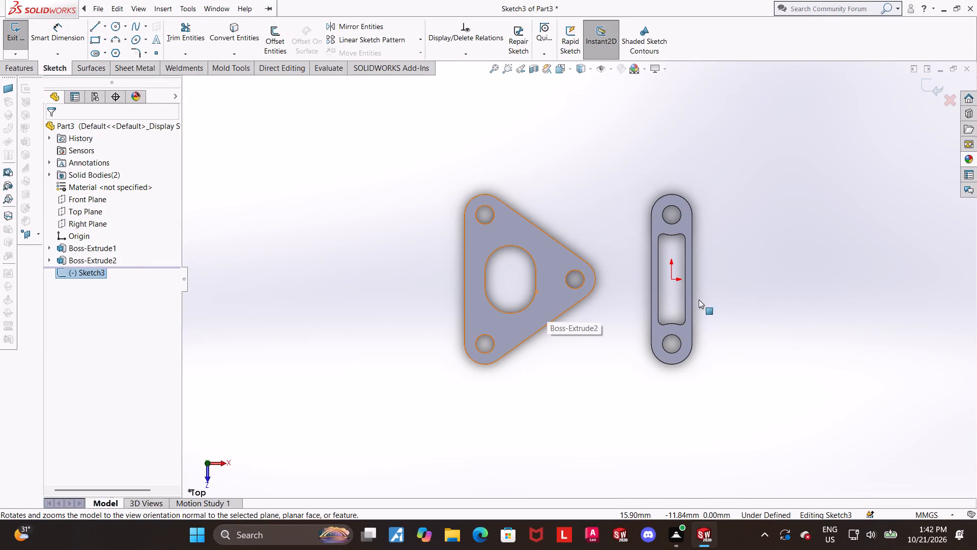
scroll(700, 300, "down", 2)
scroll(751, 294, "up", 2)
scroll(740, 296, "down", 2)
left_click(96, 26)
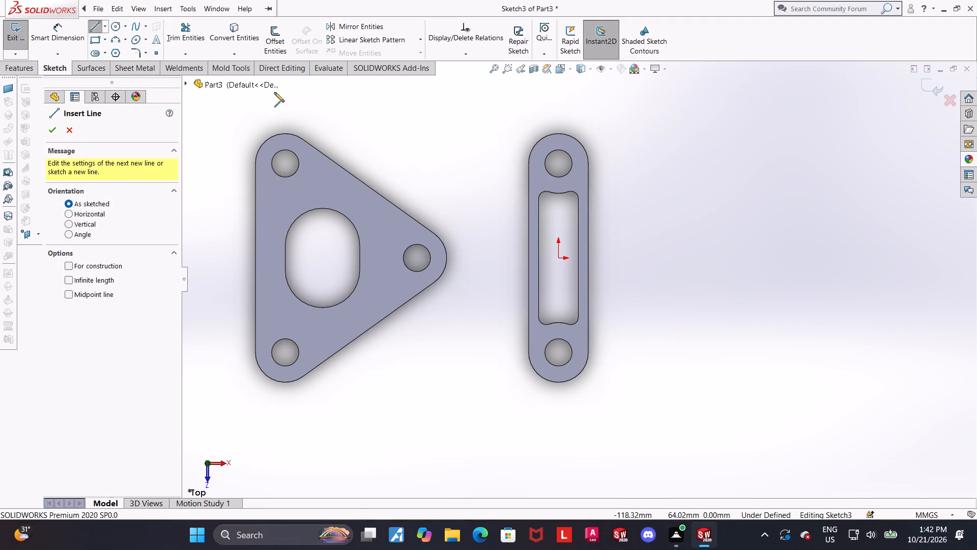
left_click(361, 179)
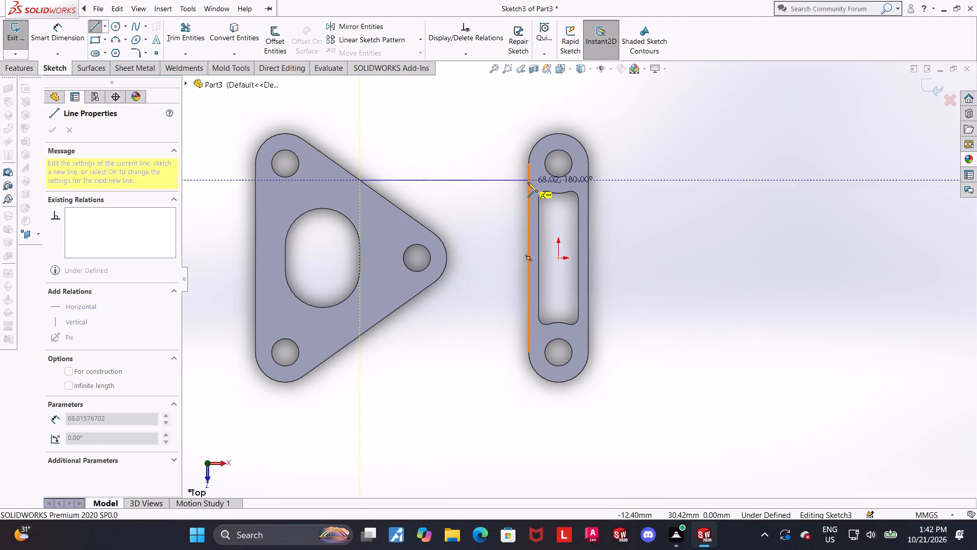
left_click(528, 182)
key("Escape")
key("Escape")
left_click(92, 31)
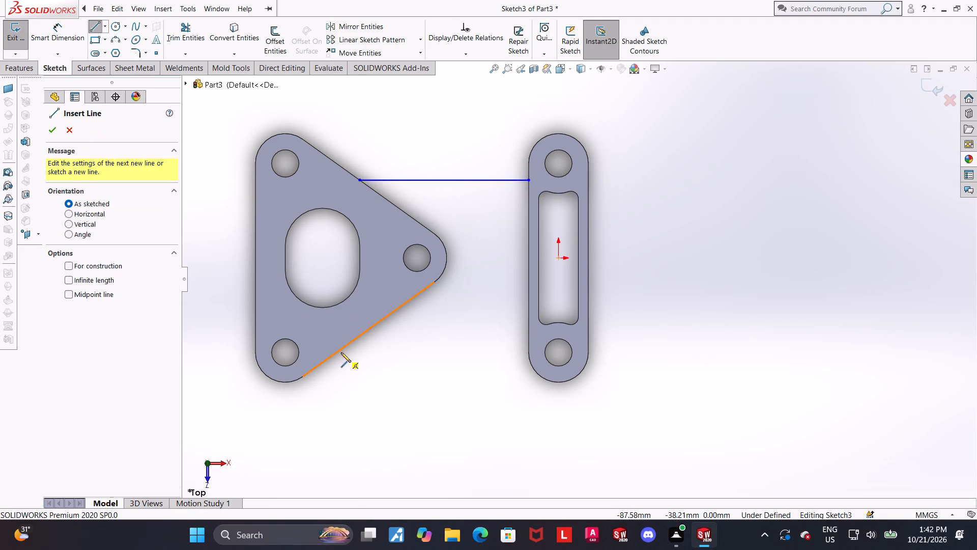
left_click(341, 352)
left_click(527, 351)
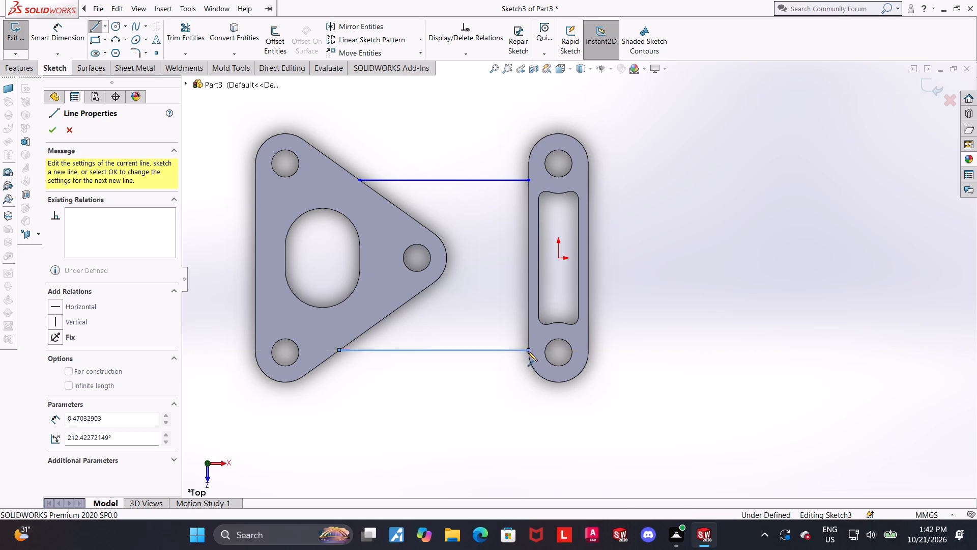
key("Escape")
key("Escape")
Draw a horizontal centerline about 20 mm long from the origin toward the triangular plate.
left_click(106, 25)
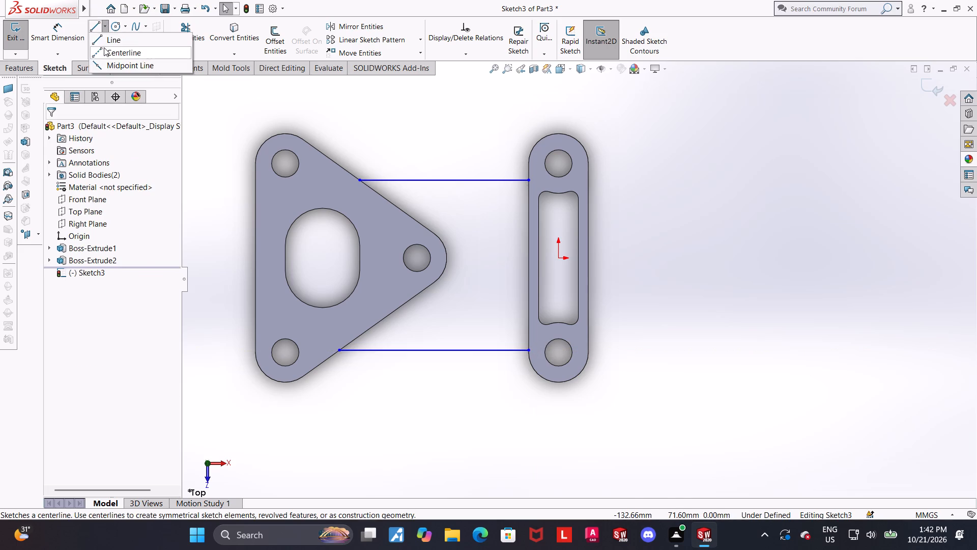
left_click(104, 47)
left_click(558, 261)
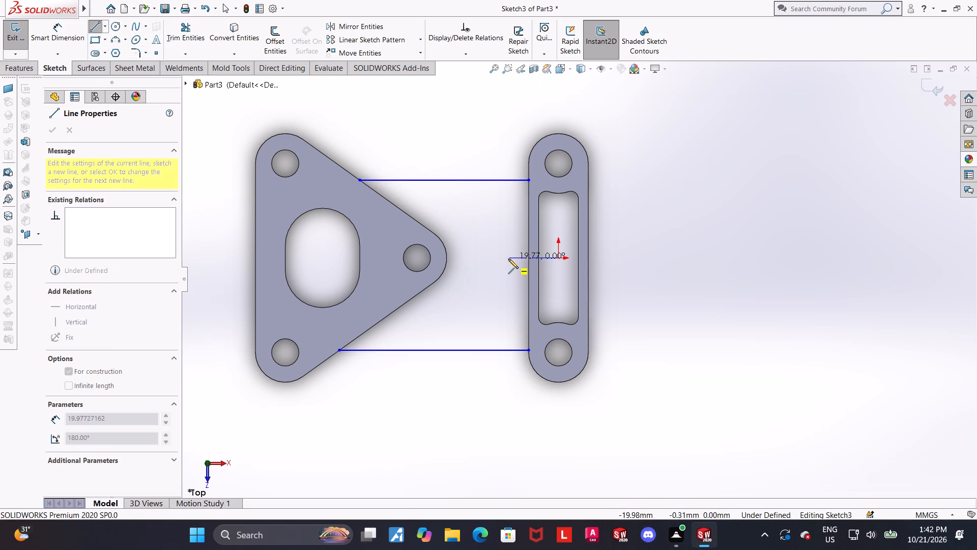
left_click(508, 259)
key("Escape")
key("Escape")
Make the two horizontal connecting lines symmetric about the centerline.
left_click(496, 180)
left_click(521, 261, "ctrl")
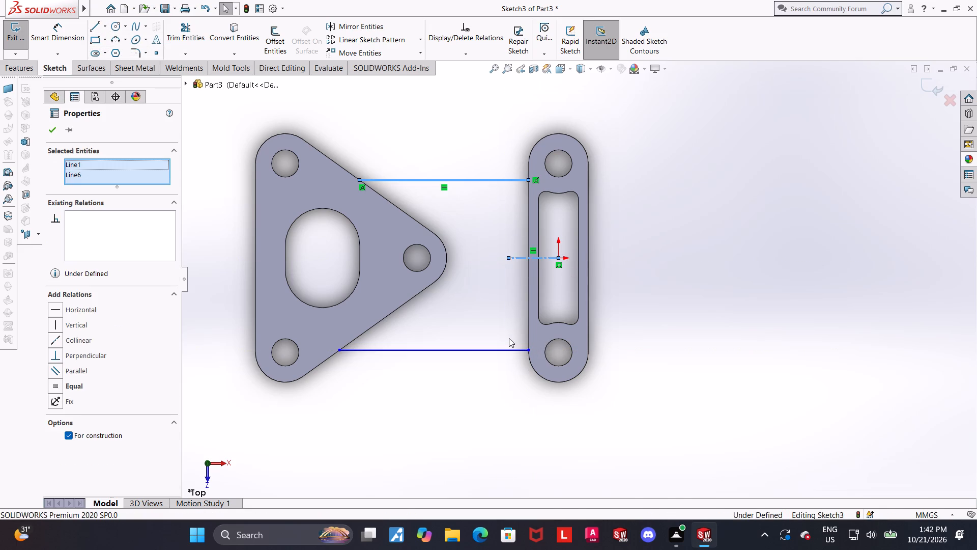
left_click(508, 348, "ctrl")
left_click(59, 395)
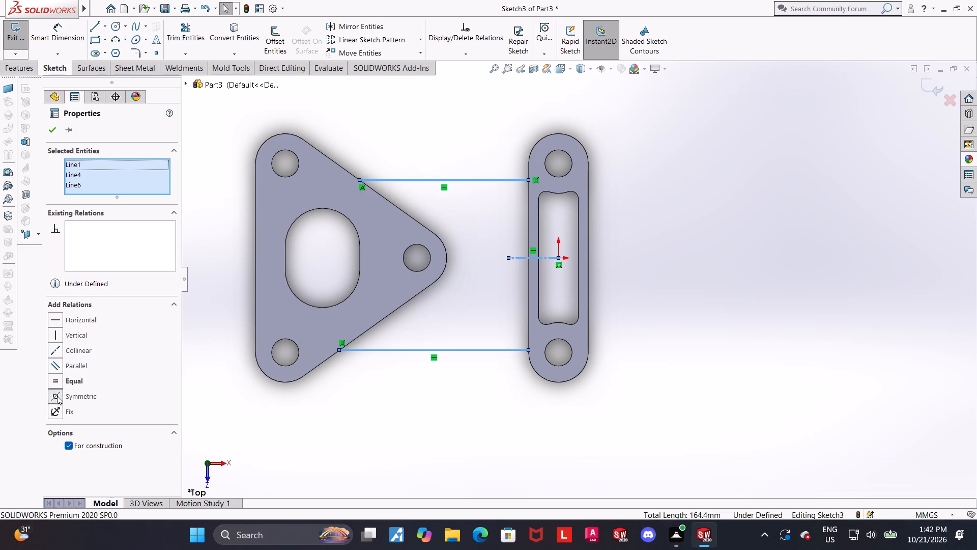
left_click(695, 311)
key("Escape")
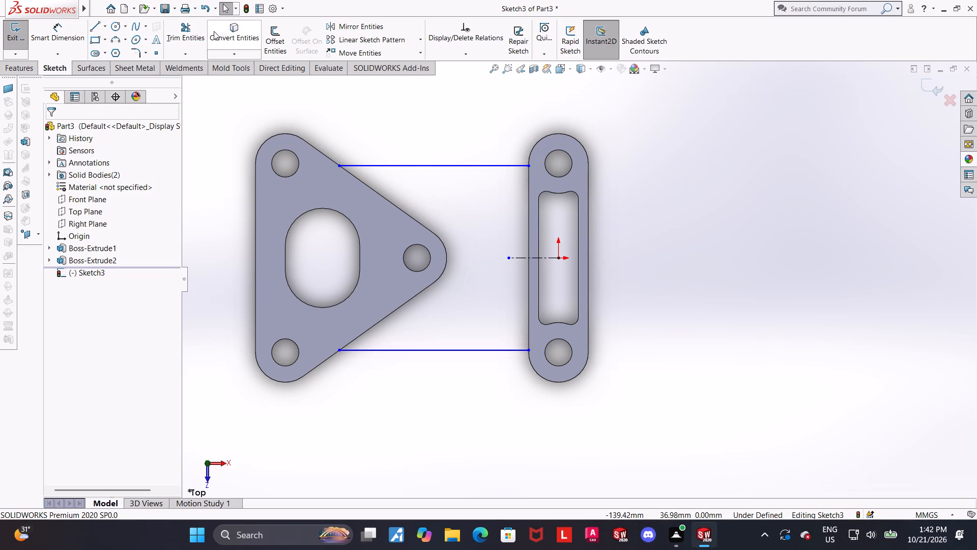
Convert the plate's two sloped edges and the rounded tip between them into sketch entities.
left_click(220, 31)
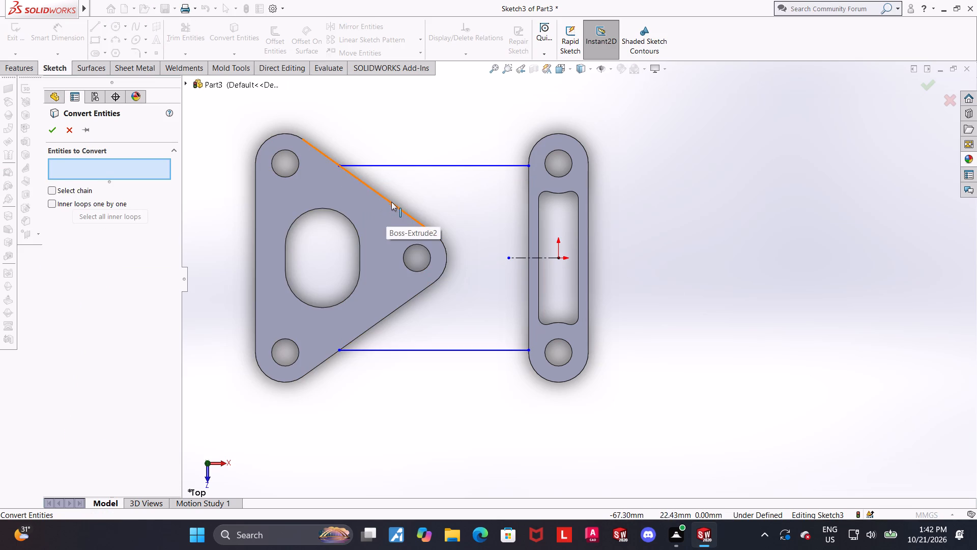
left_click(391, 202)
left_click(447, 253)
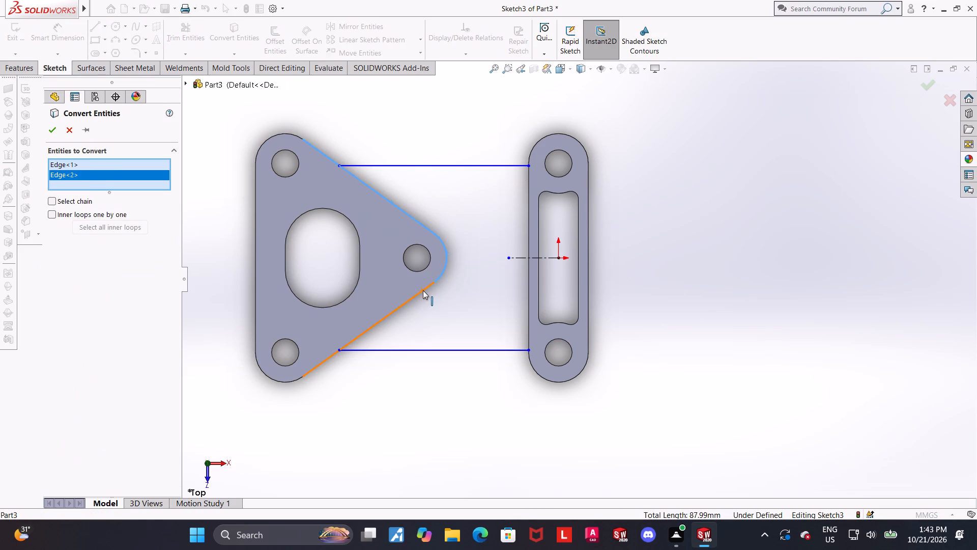
left_click(423, 290)
left_click(50, 131)
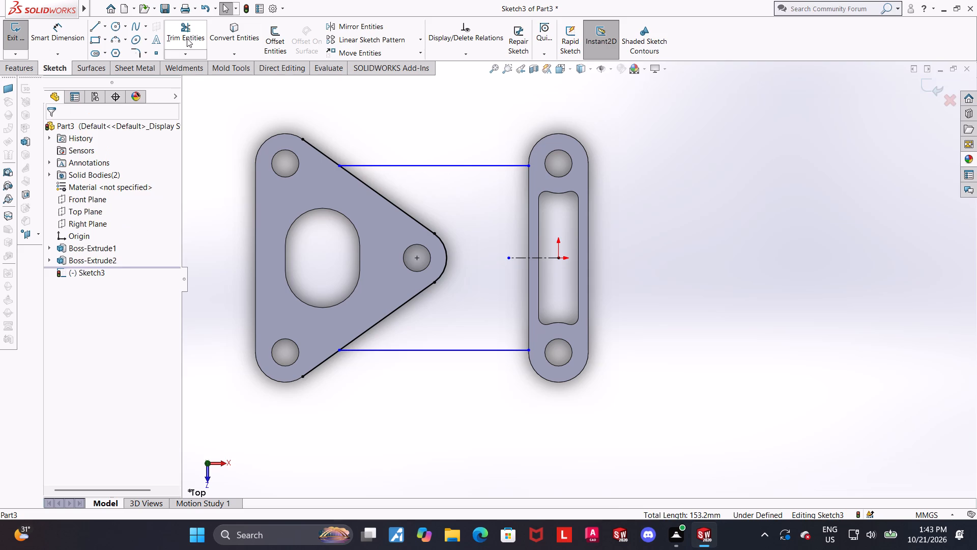
Trim the converted sloped edges' outer ends beyond the two horizontal lines.
left_click(187, 38)
left_click_drag(301, 187, 311, 143)
left_click_drag(319, 331, 322, 393)
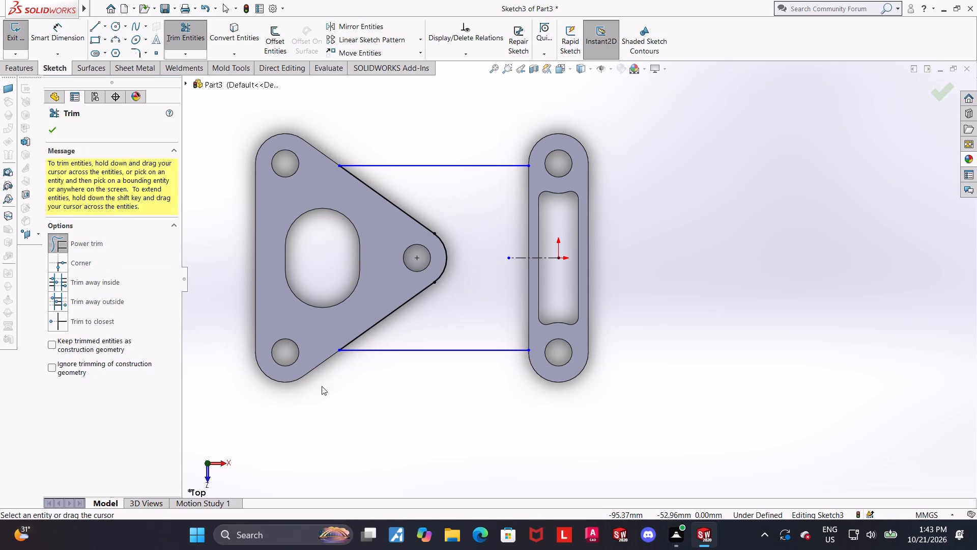
key("Escape")
key("Escape")
Convert the link's straight outer edge facing the plate into a sketch entity.
double_click(227, 34)
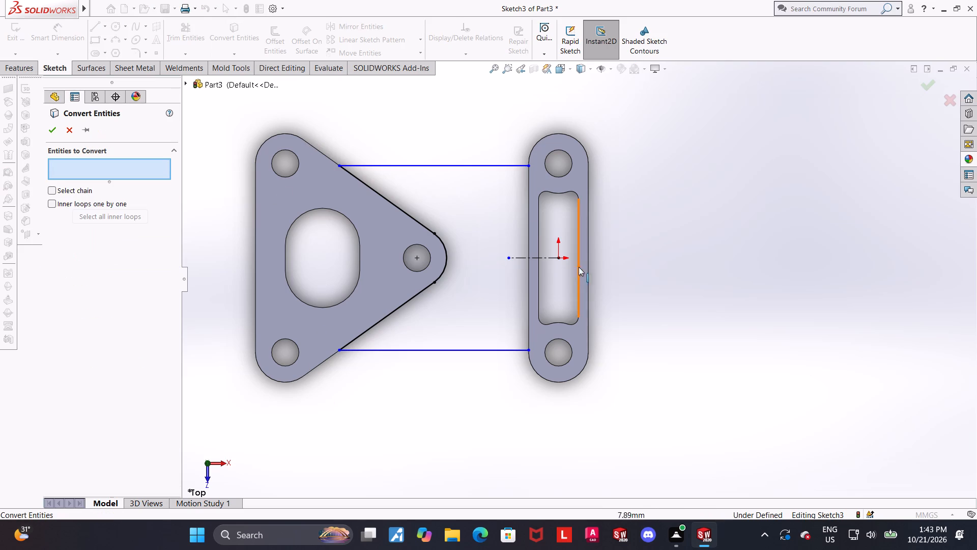
left_click(528, 214)
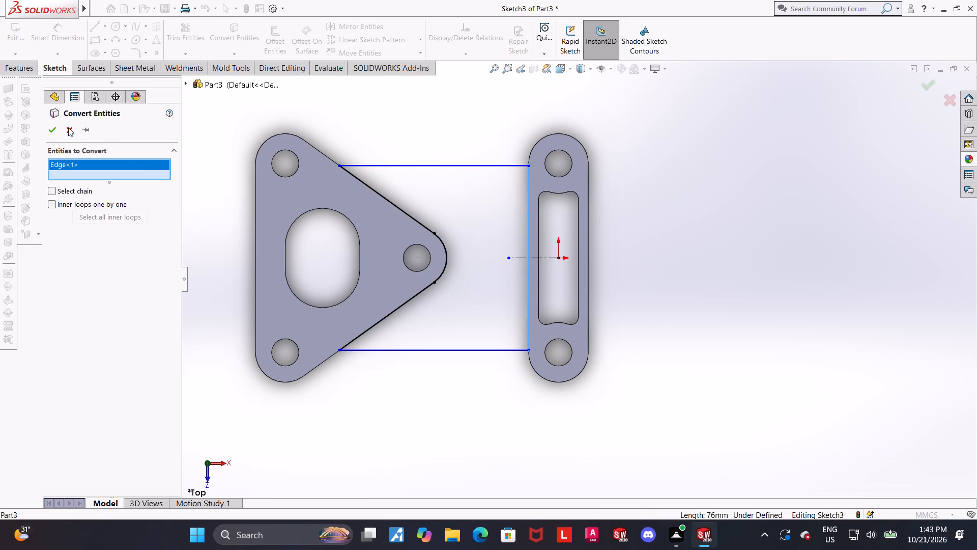
left_click(49, 129)
left_click(828, 233)
key("Escape")
Trim both short ends of the converted link edge that extend past the horizontal lines.
scroll(547, 161, "down", 4)
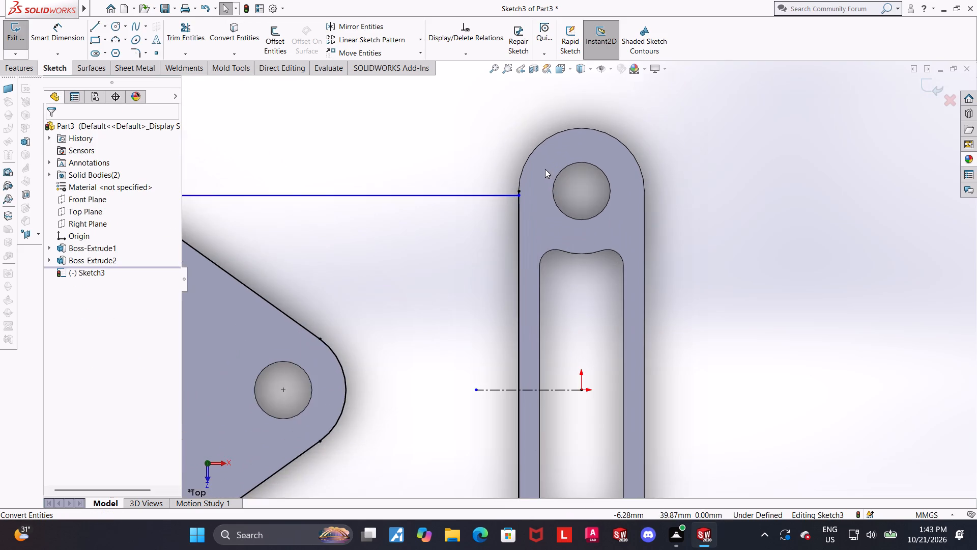
scroll(540, 207, "down", 7)
left_click(186, 25)
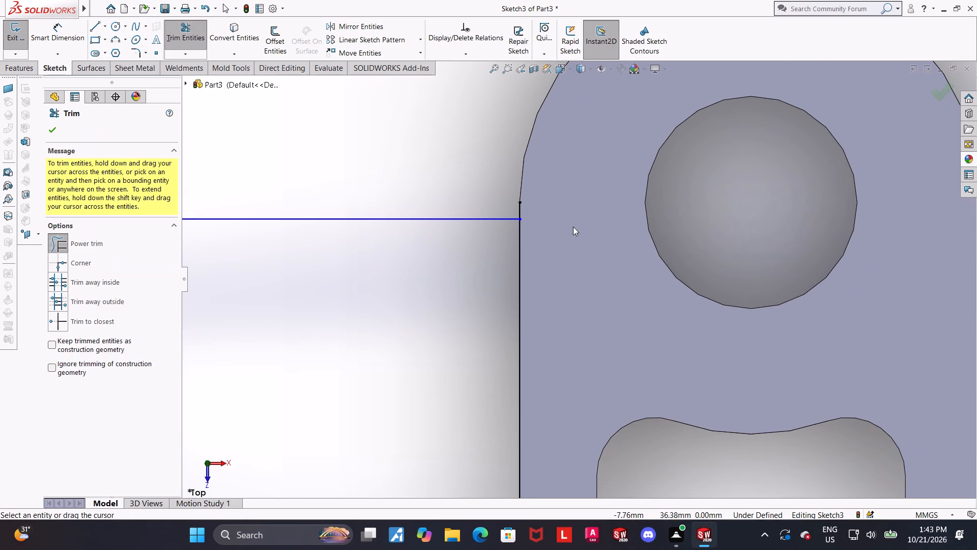
left_click_drag(540, 217, 513, 202)
scroll(594, 225, "up", 12)
scroll(586, 435, "down", 4)
scroll(566, 369, "down", 5)
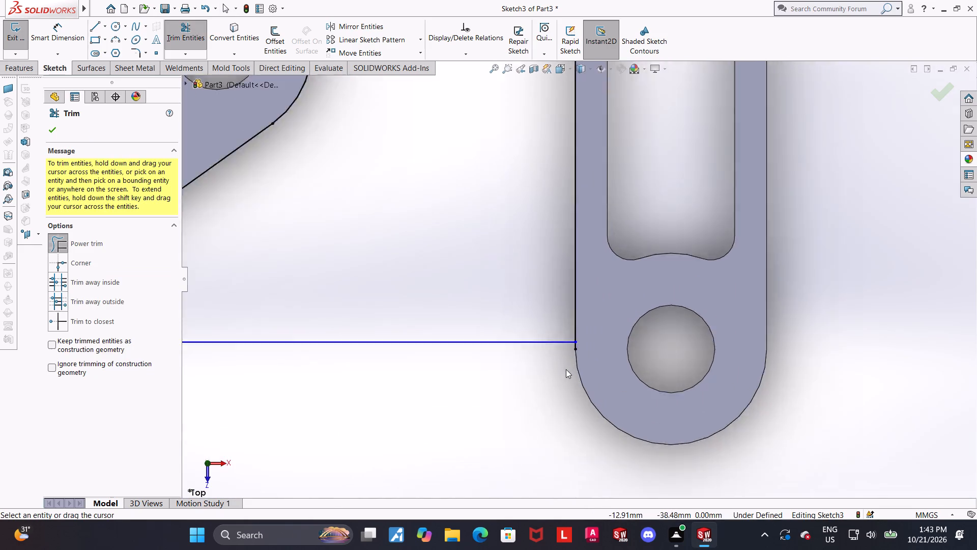
scroll(566, 369, "down", 3)
left_click_drag(604, 278, 584, 278)
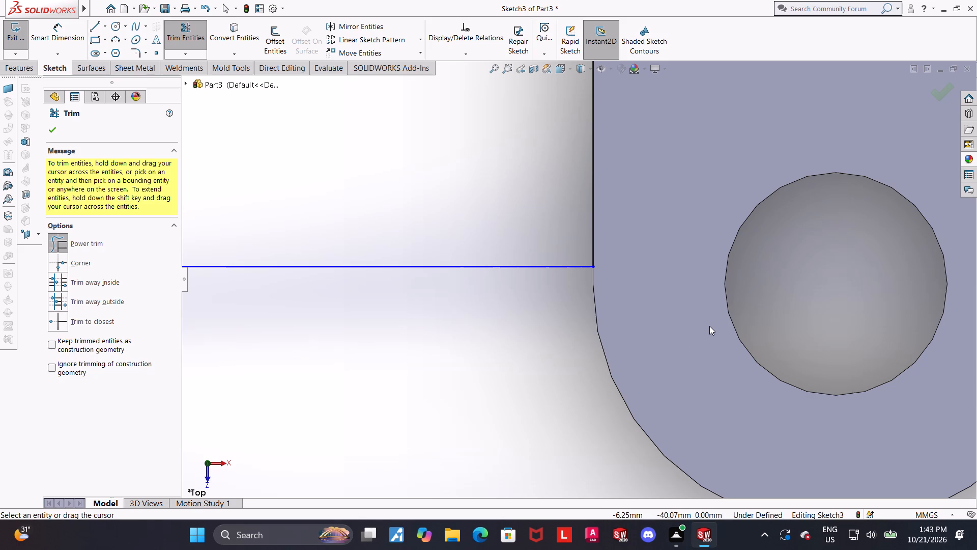
scroll(692, 324, "up", 7)
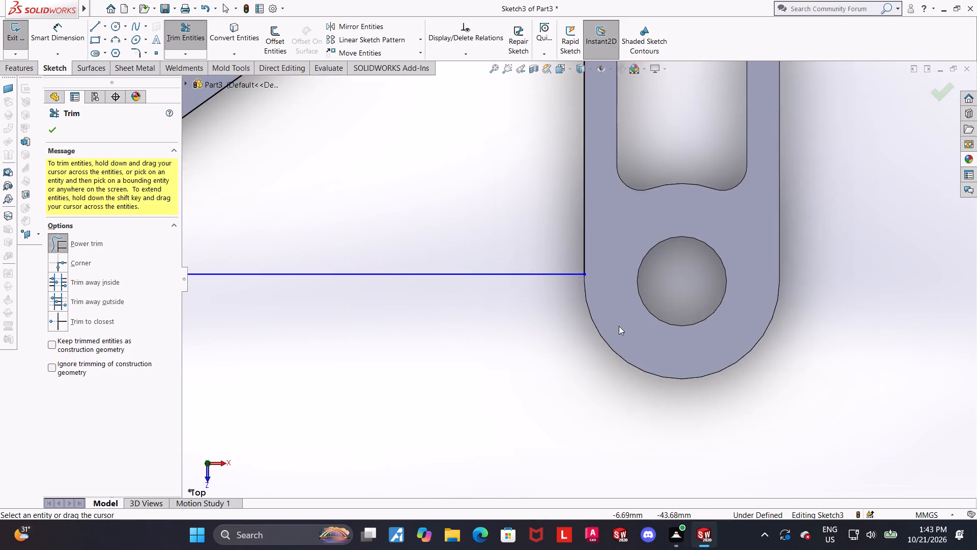
scroll(619, 326, "up", 2)
key("Escape")
Dimension the vertical distance between the two horizontal connecting lines as 76 mm.
scroll(639, 265, "up", 3)
scroll(651, 134, "down", 1)
scroll(650, 215, "up", 2)
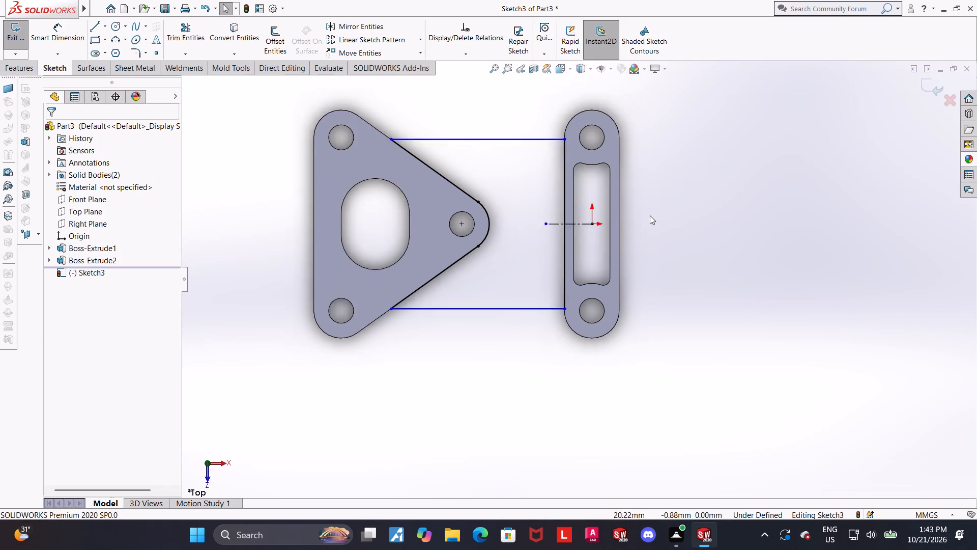
scroll(751, 229, "down", 1)
left_click(69, 32)
left_click(69, 31)
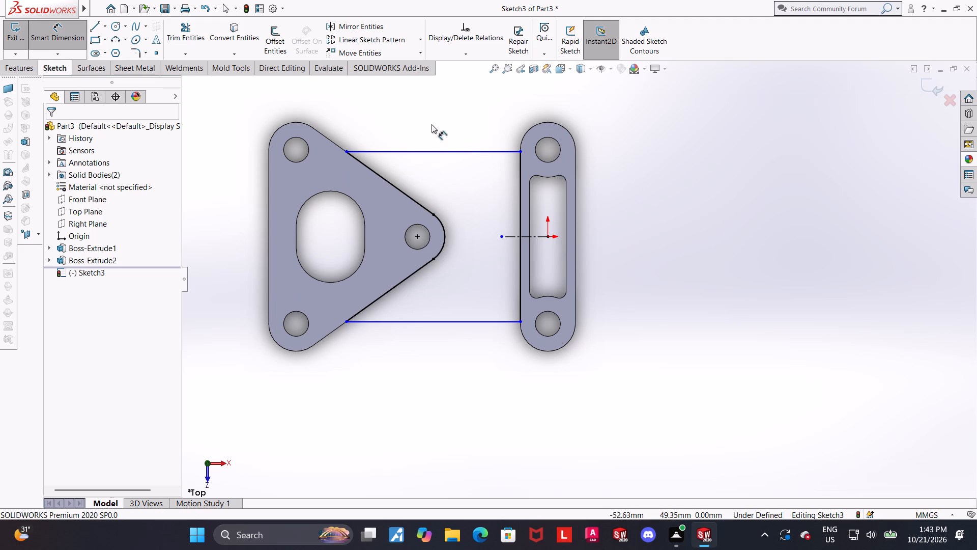
left_click(458, 149)
left_click(469, 321)
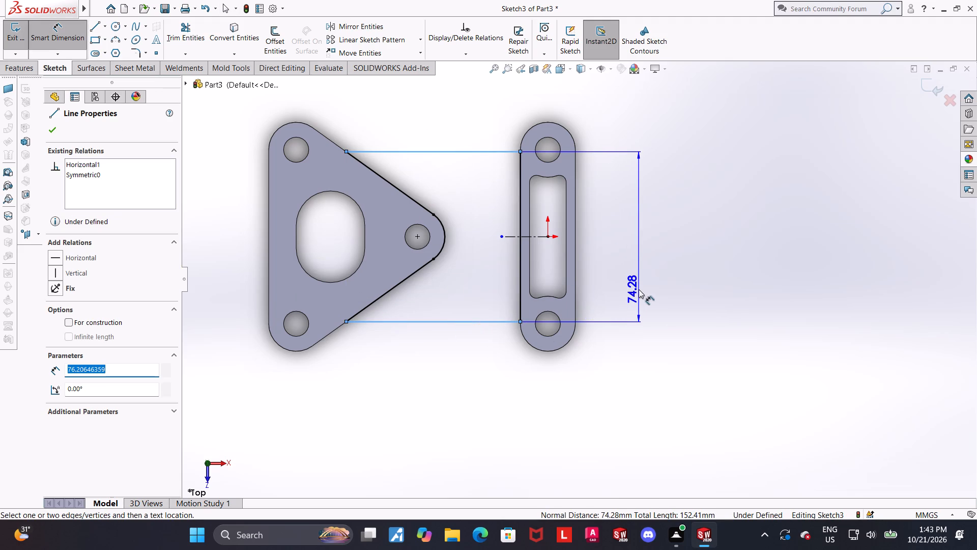
left_click(642, 282)
key("7")
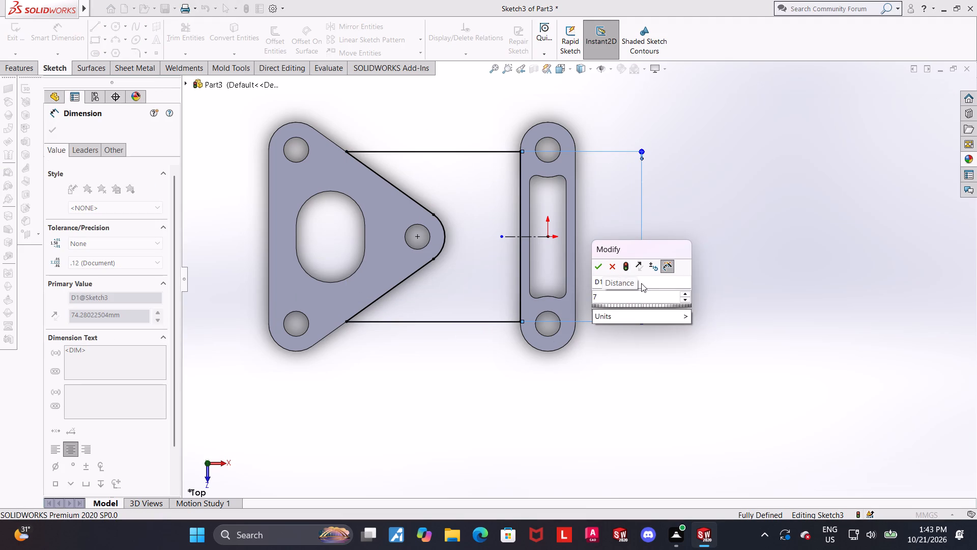
key("6")
key("Return")
key("Escape")
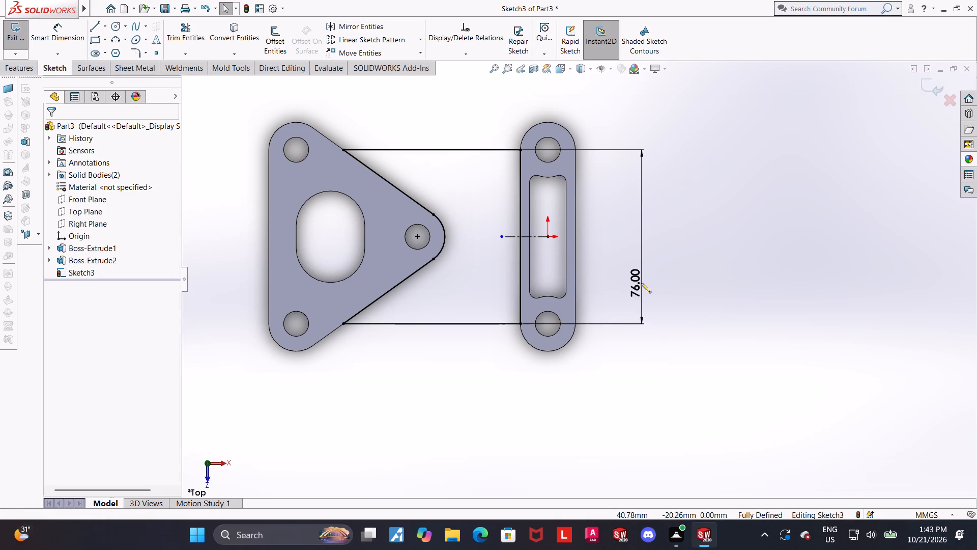
Reposition the 76 mm dimension's text near the middle of its dimension line.
left_click(634, 274)
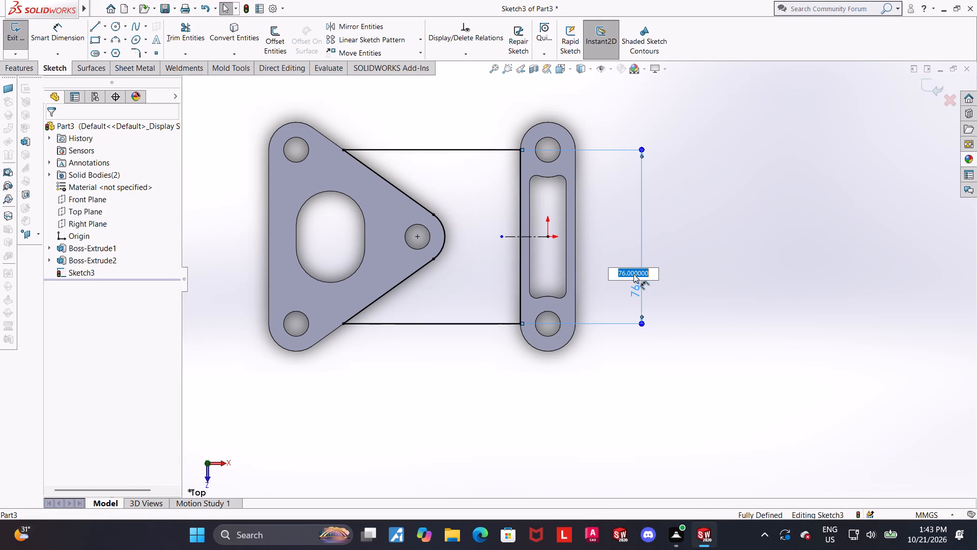
scroll(514, 278, "down", 1)
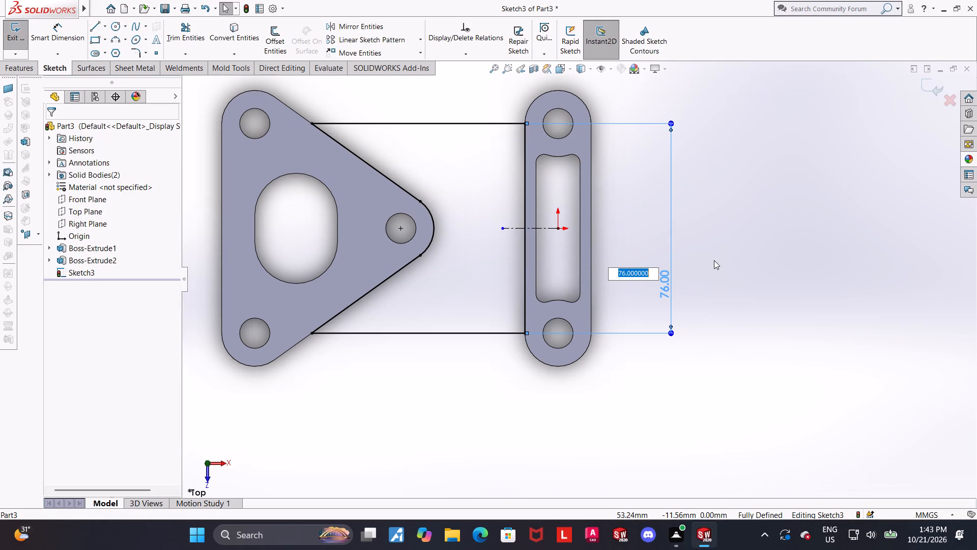
left_click(714, 260)
key("Escape")
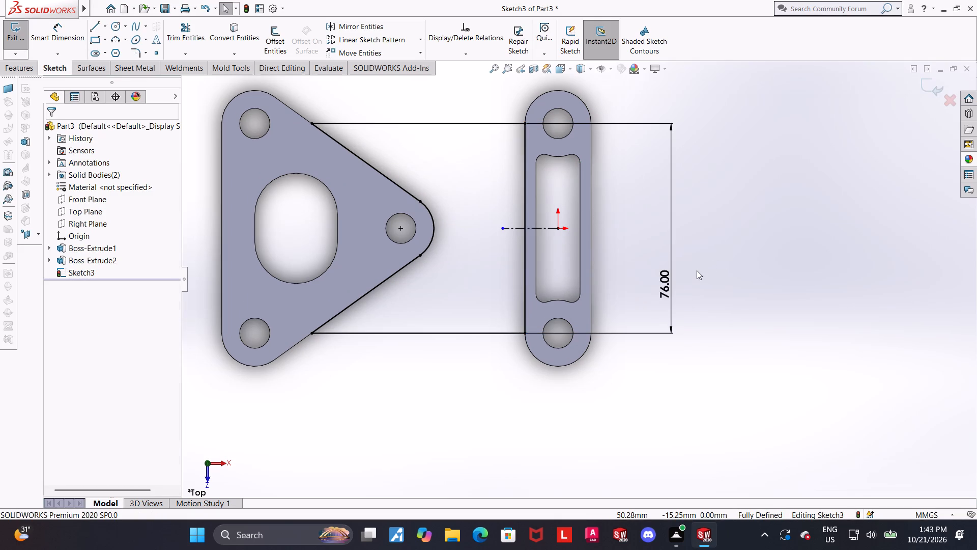
scroll(697, 270, "up", 1)
key("Escape")
left_click_drag(653, 289, 647, 239)
key("Escape")
left_click(740, 289)
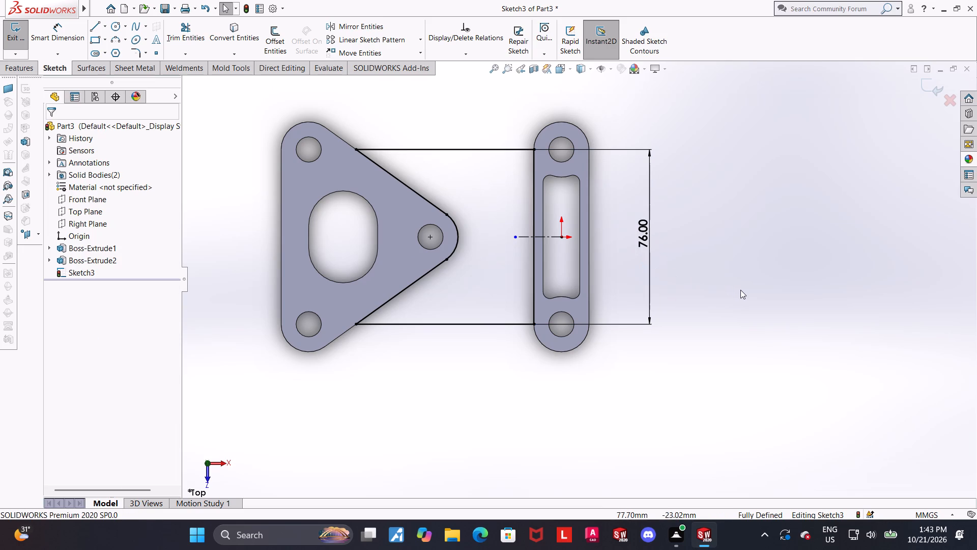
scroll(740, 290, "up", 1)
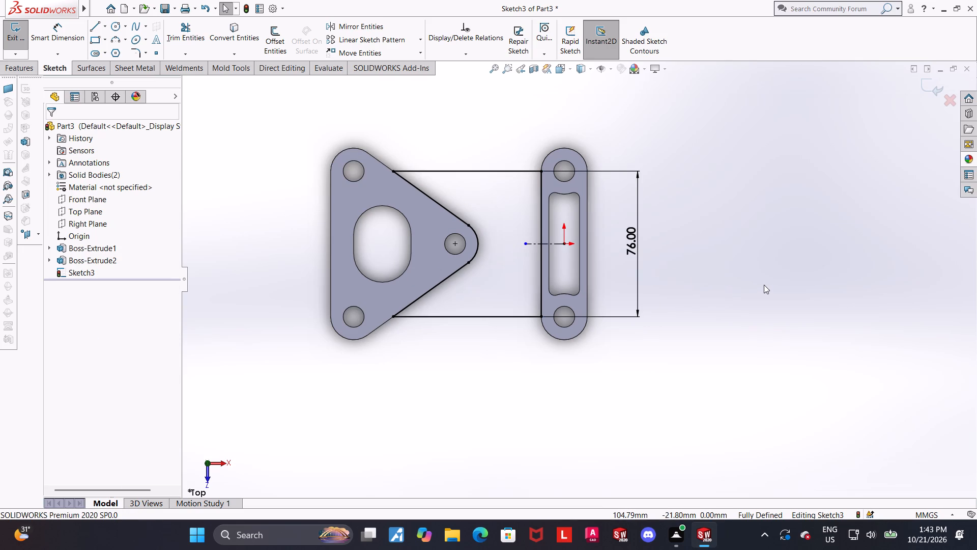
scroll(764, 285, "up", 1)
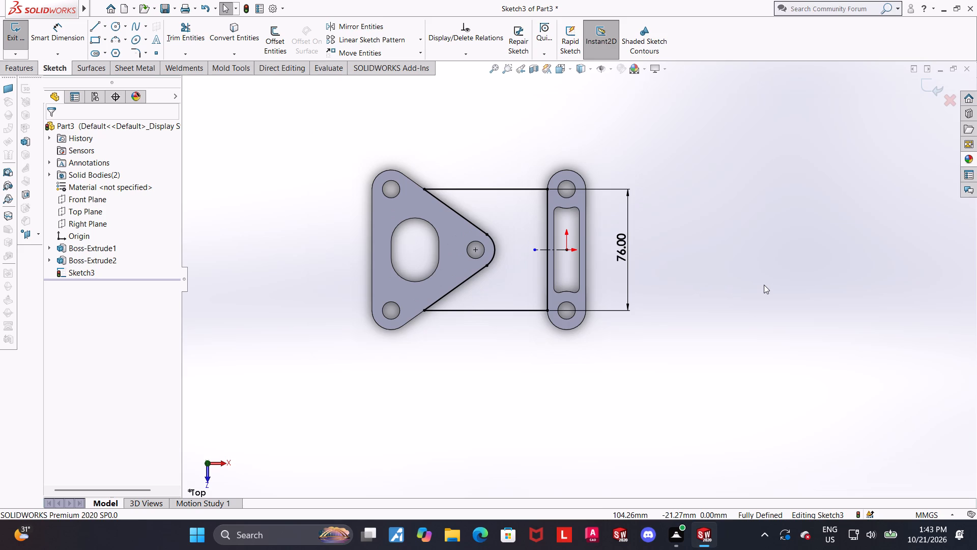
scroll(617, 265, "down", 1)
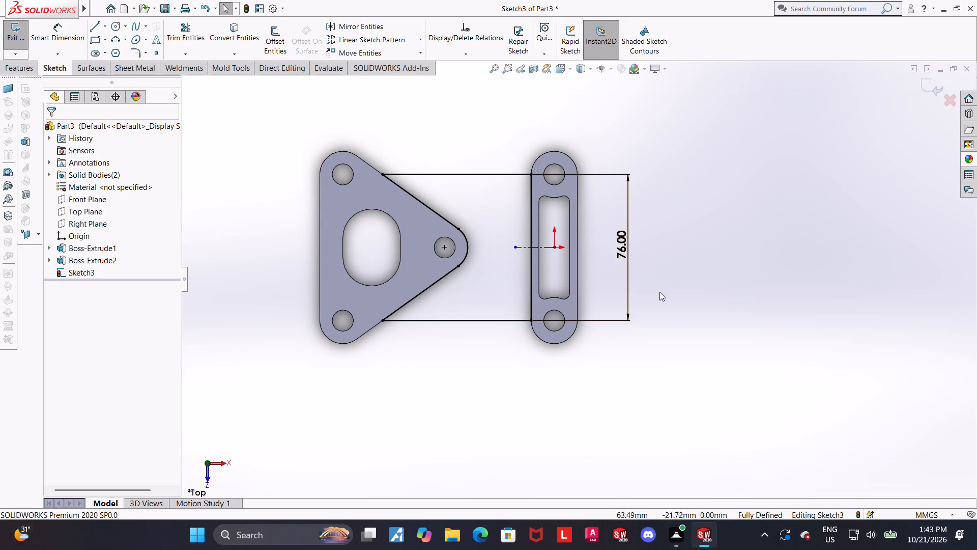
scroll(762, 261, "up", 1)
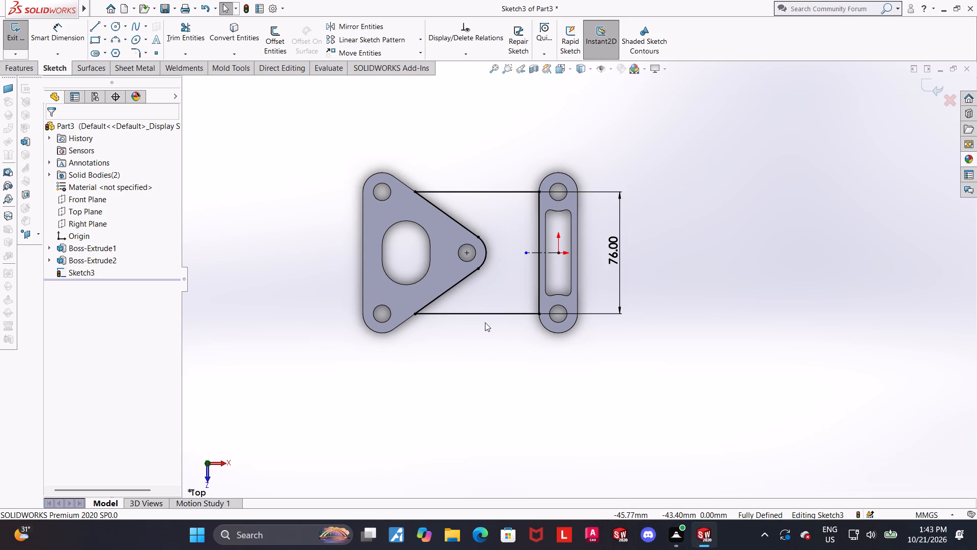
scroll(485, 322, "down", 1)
Finish the sketch and extrude the connecting profile 5 mm with Mid Plane, merging it with the link and plate.
middle_click_drag(482, 320, 482, 218)
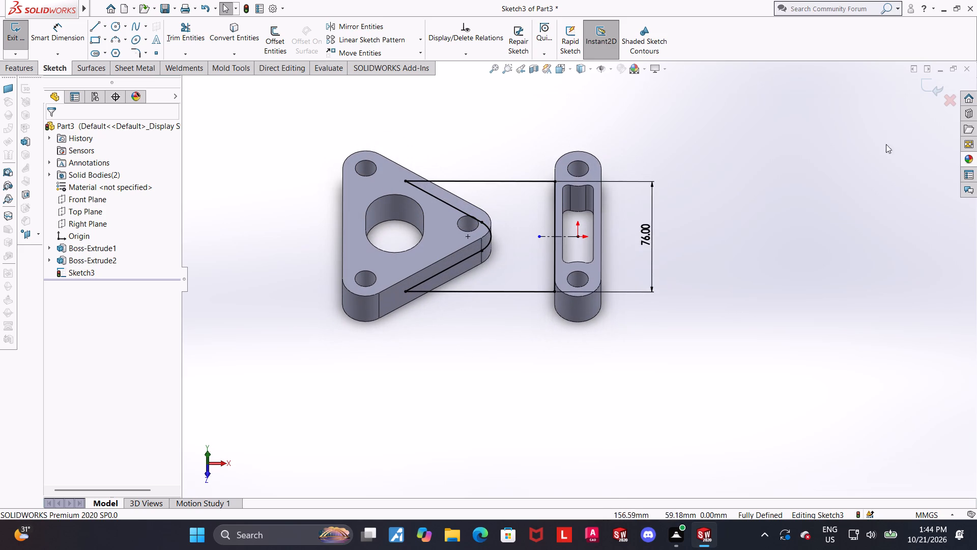
left_click(920, 84)
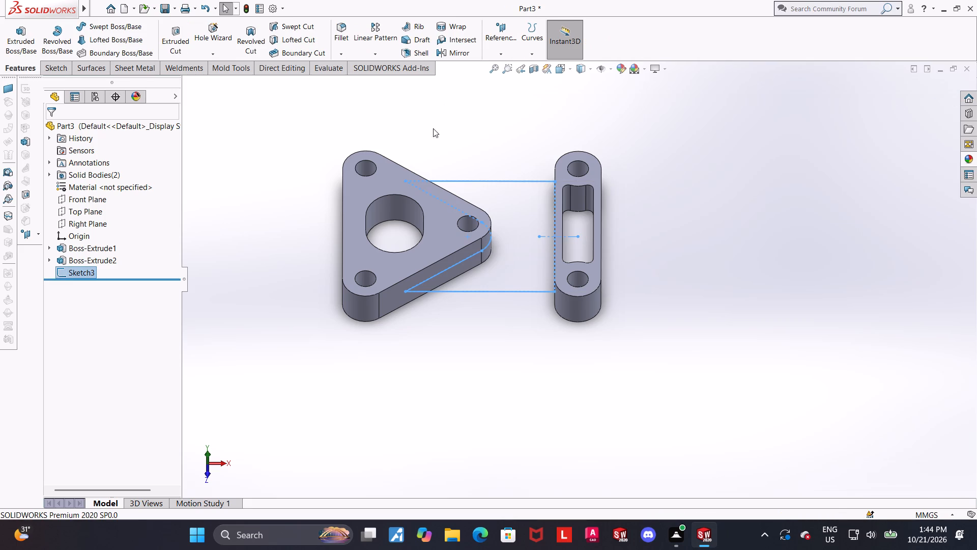
left_click(6, 41)
middle_click_drag(193, 200, 187, 193)
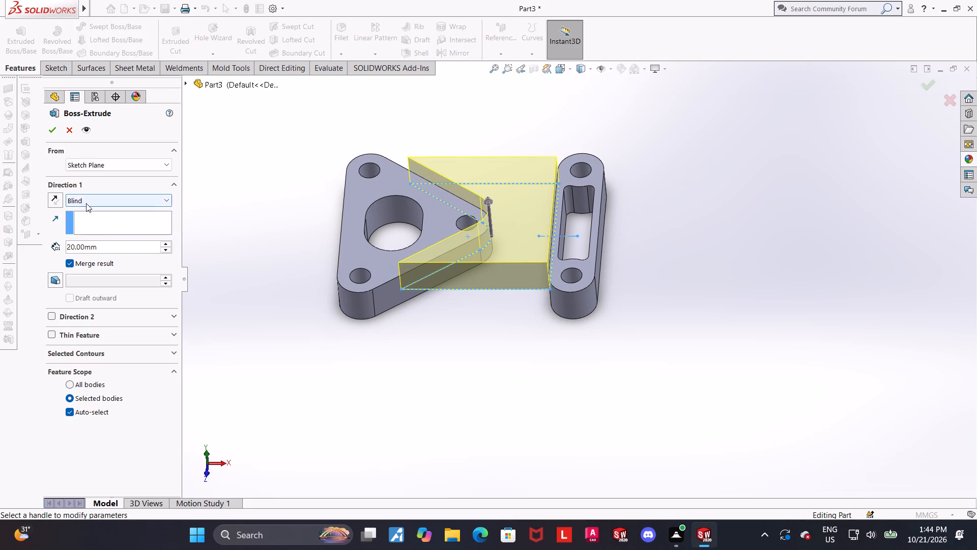
left_click(97, 204)
left_click(95, 263)
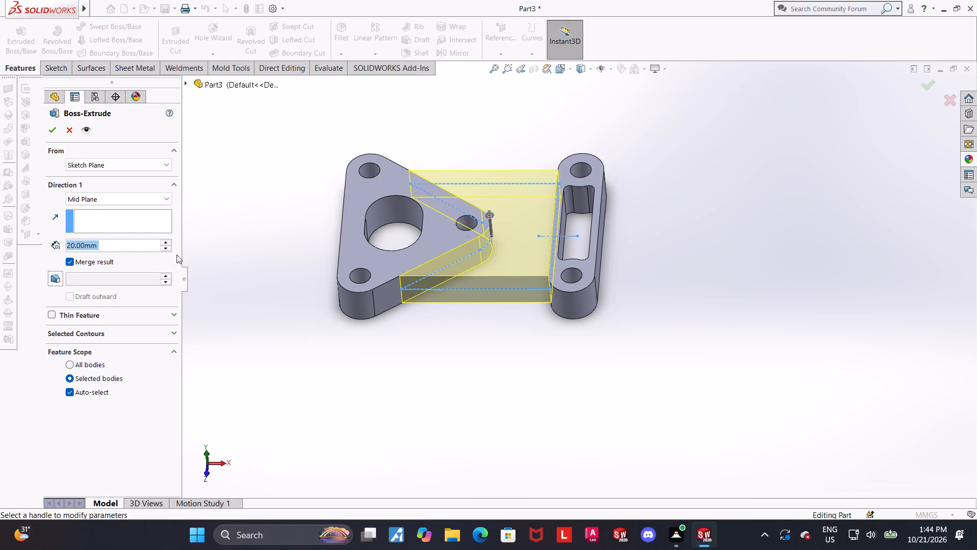
type("10")
key("Return")
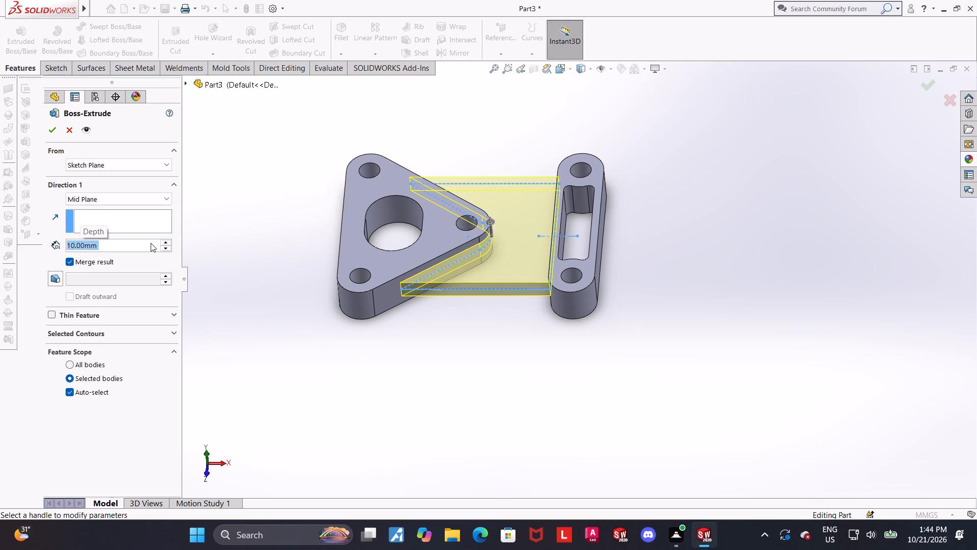
key("5")
key("Return")
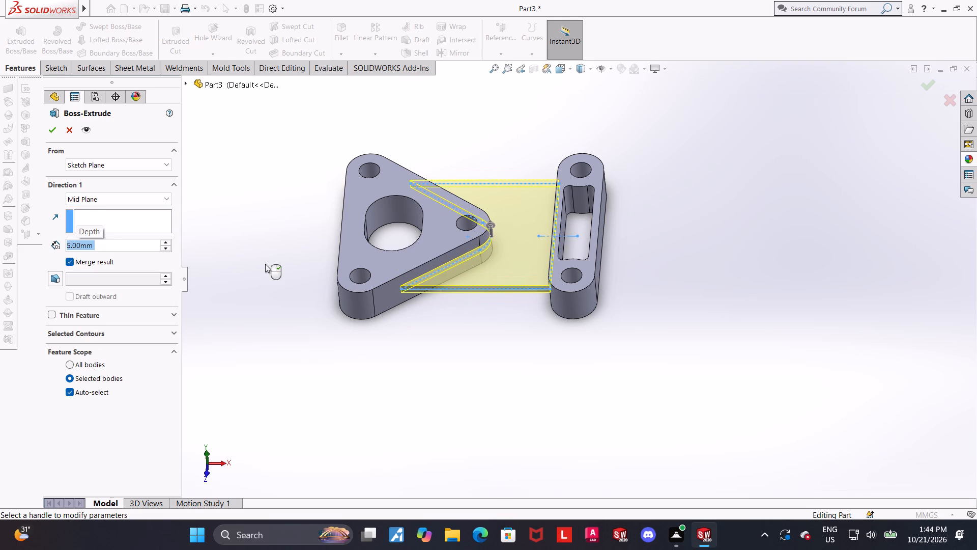
middle_click_drag(468, 324, 479, 239)
scroll(570, 210, "down", 2)
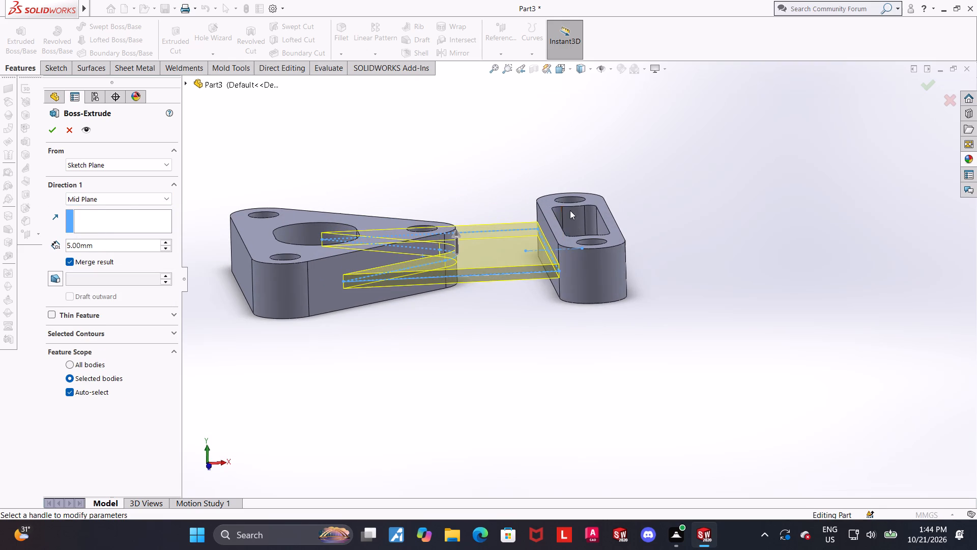
left_click(49, 132)
Examine the web between the triangular plate and the link from several angles.
left_click(748, 253)
middle_click_drag(714, 228, 712, 228)
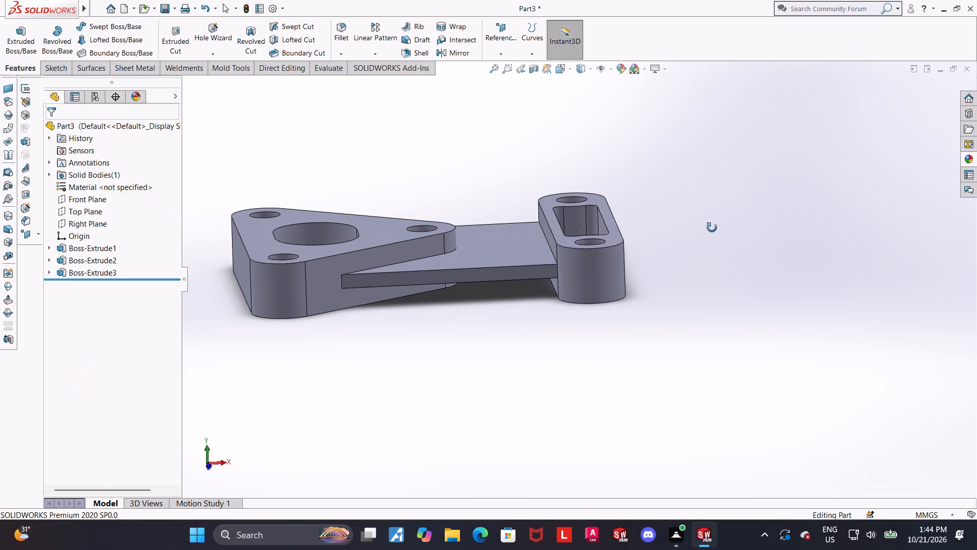
middle_click_drag(712, 228, 709, 228)
middle_click_drag(547, 228, 549, 258)
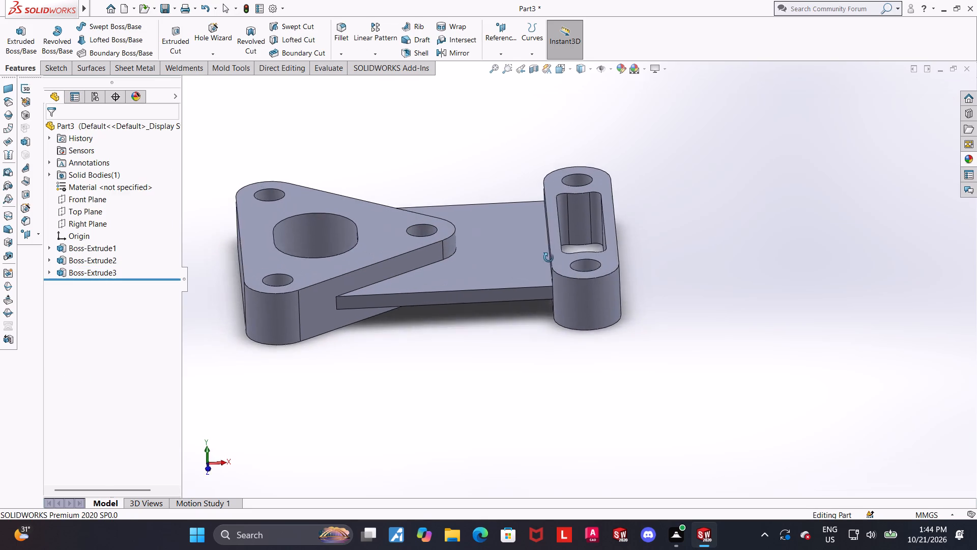
middle_click_drag(549, 258, 571, 286)
scroll(667, 233, "down", 1)
middle_click_drag(661, 238, 651, 251)
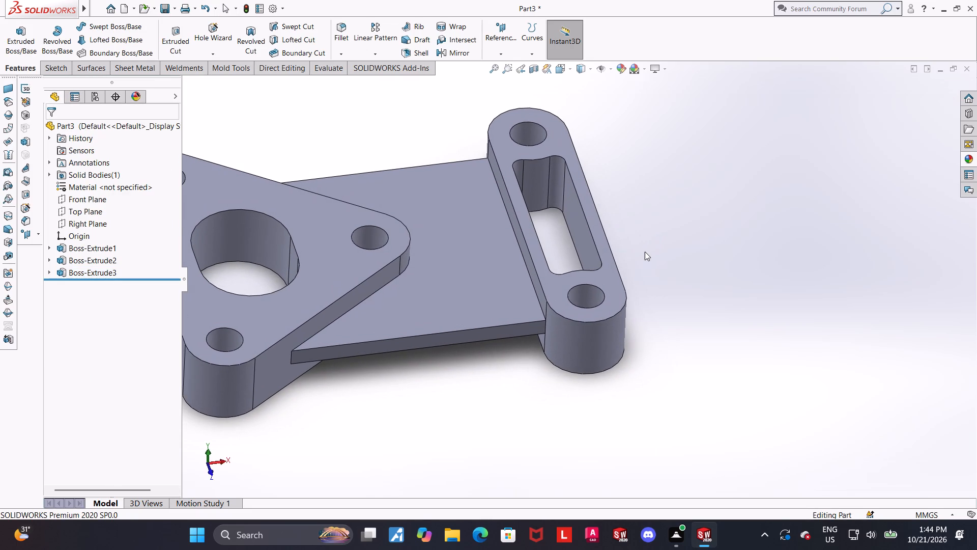
middle_click_drag(644, 253, 631, 277)
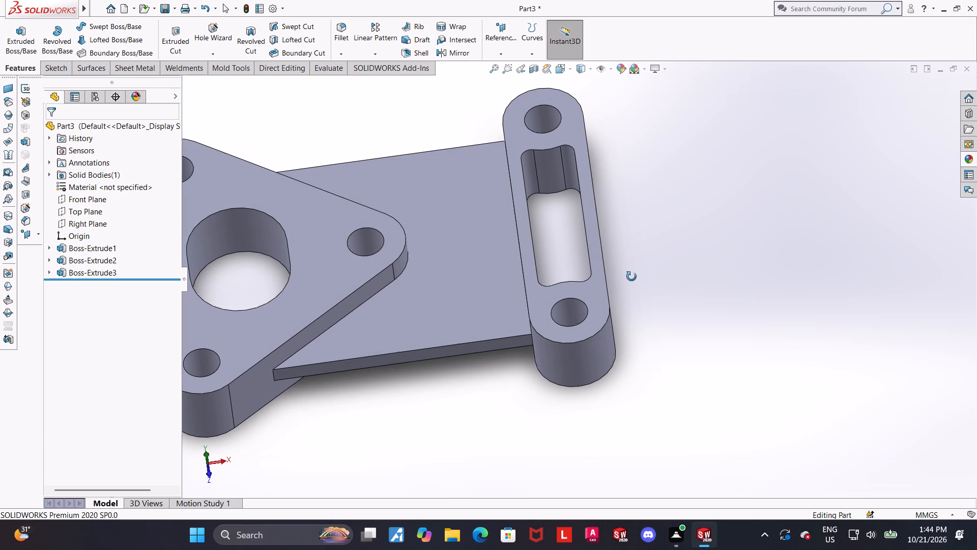
middle_click_drag(631, 277, 629, 277)
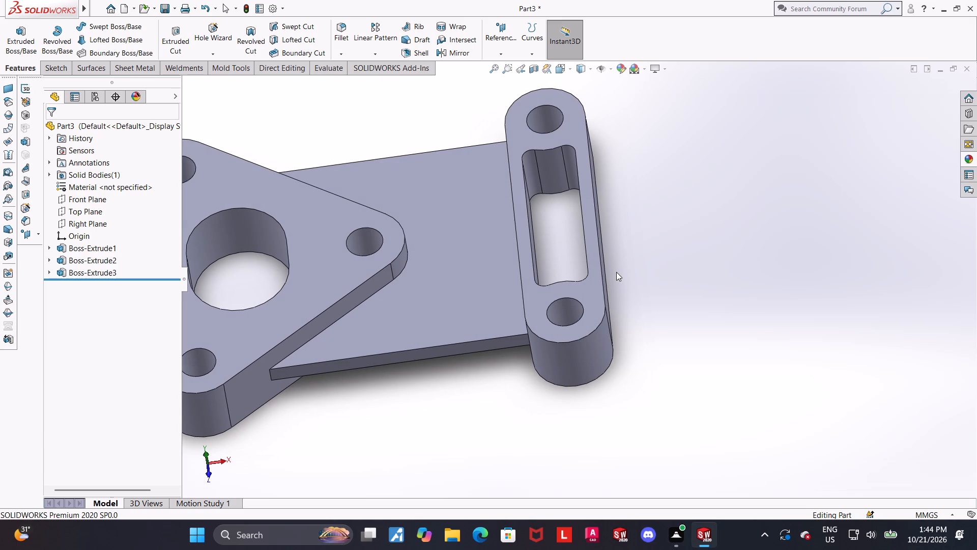
left_click(481, 240)
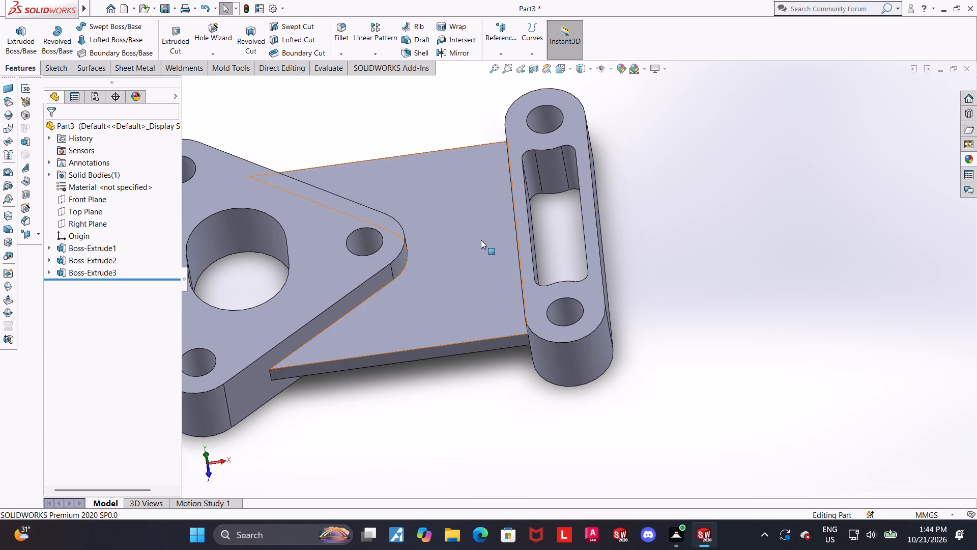
left_click(415, 427)
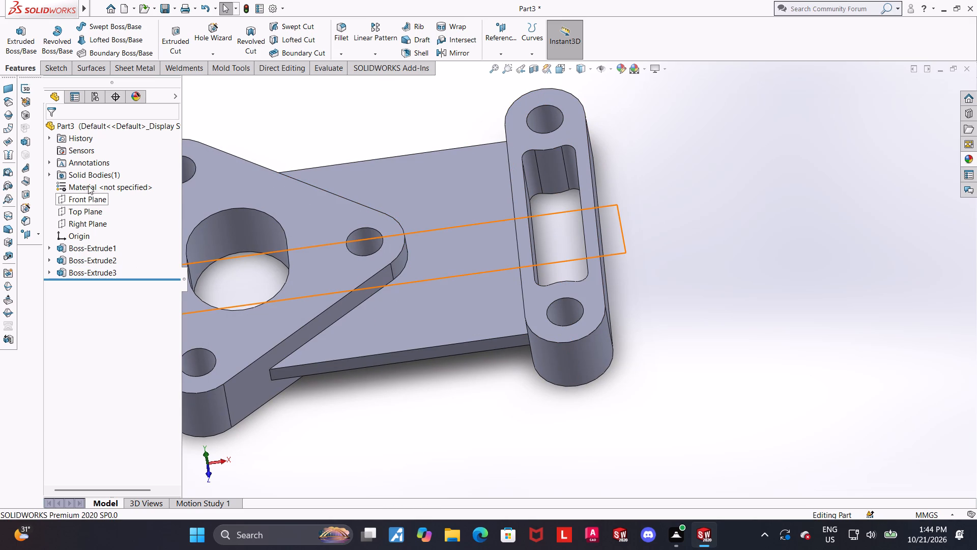
On a new Top Plane sketch, draw a 33 mm horizontal line from the middle of the link's inner edge to the plate's rounded tip.
left_click(80, 216)
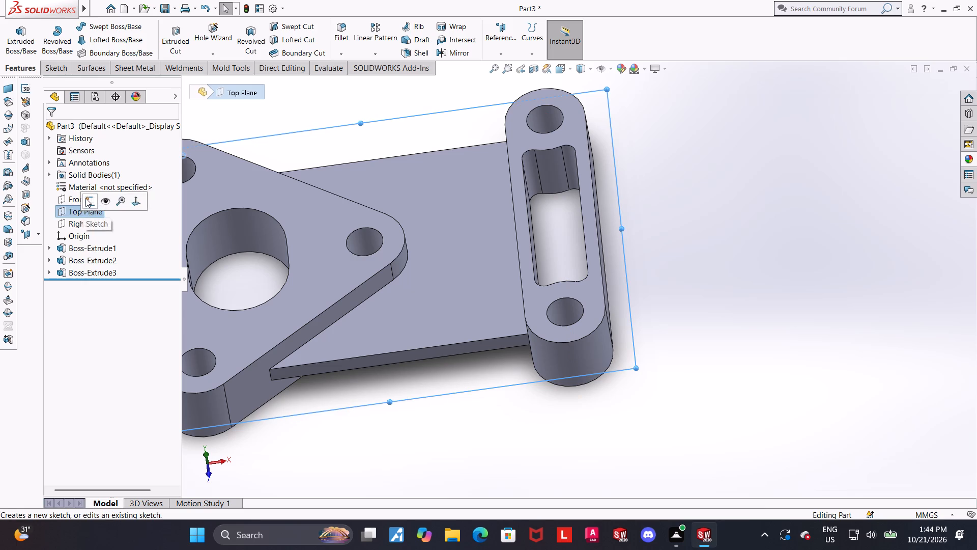
left_click(85, 198)
left_click(87, 289)
left_click(111, 278)
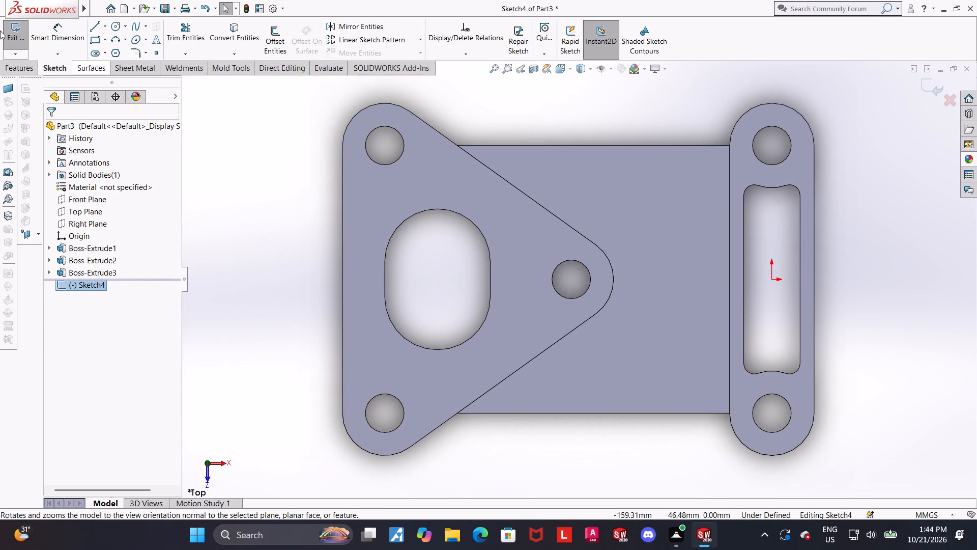
left_click(94, 30)
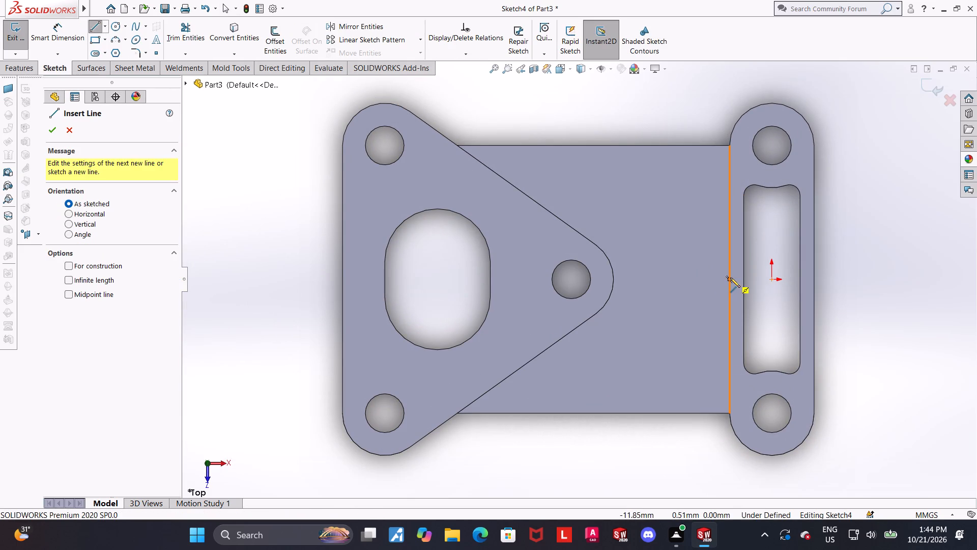
left_click(730, 278)
left_click(614, 280)
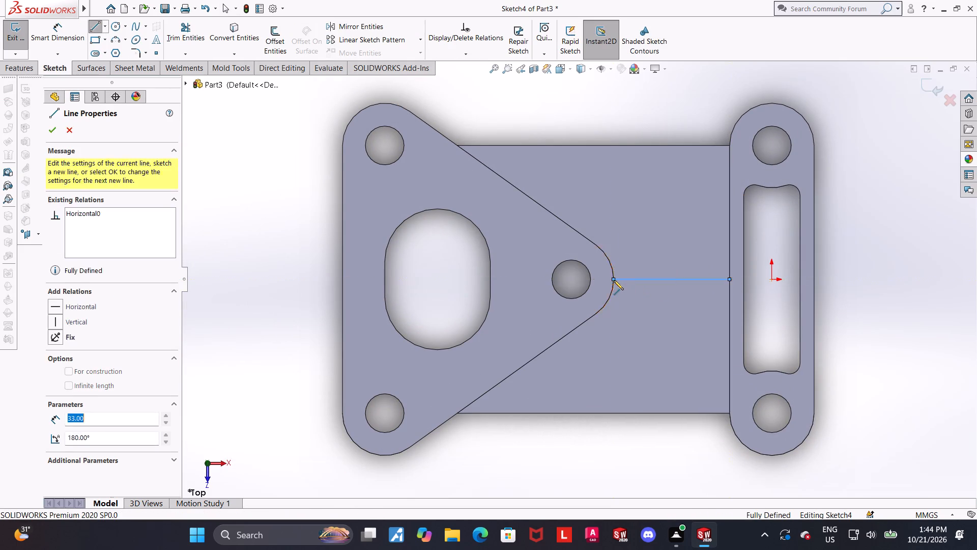
key("Escape")
key("Escape")
key("Escape")
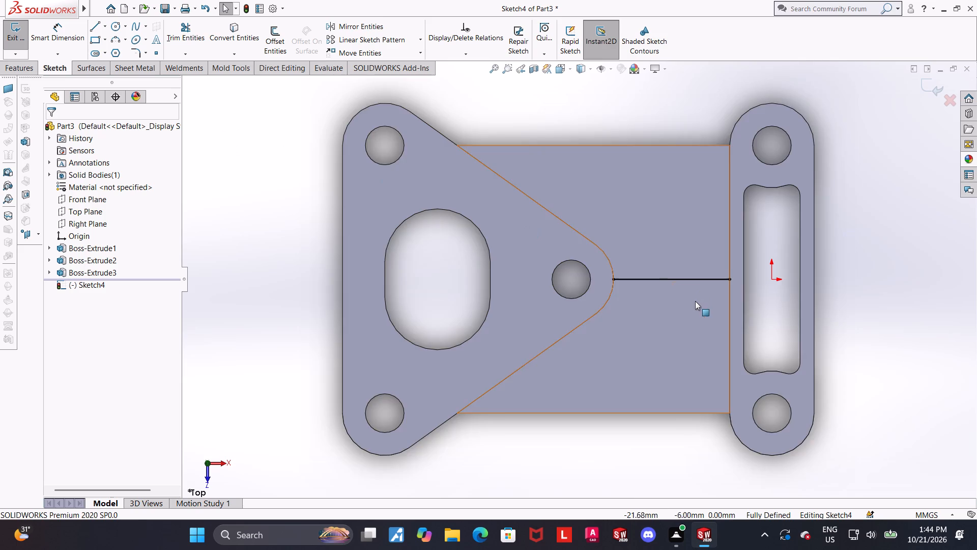
Change the horizontal line between the link and the plate's tip into construction geometry.
scroll(695, 301, "up", 1)
scroll(795, 299, "down", 1)
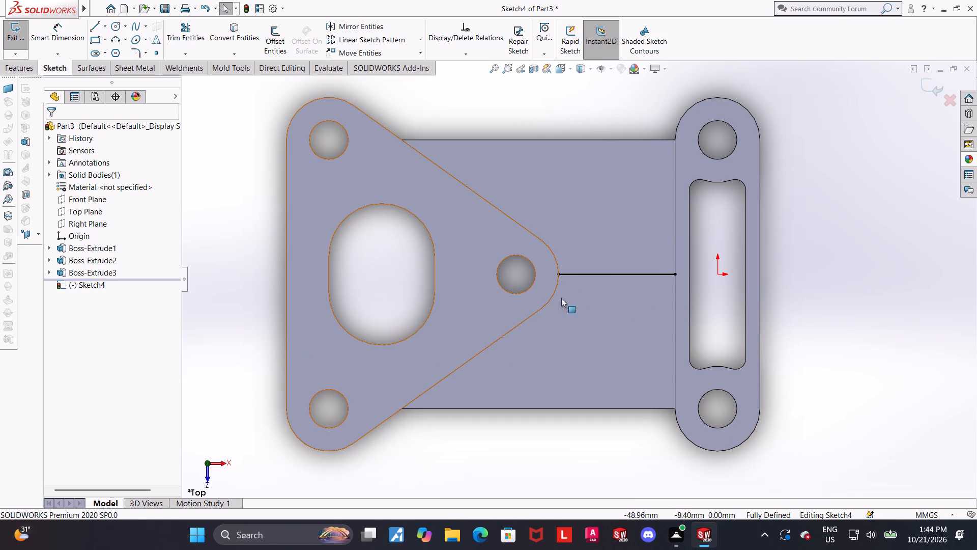
left_click(581, 274)
left_click(622, 244)
key("Escape")
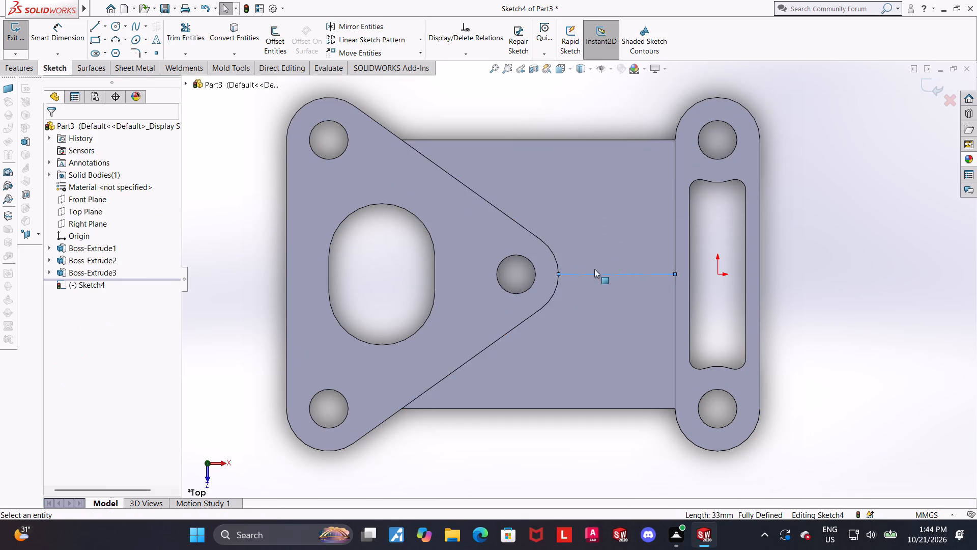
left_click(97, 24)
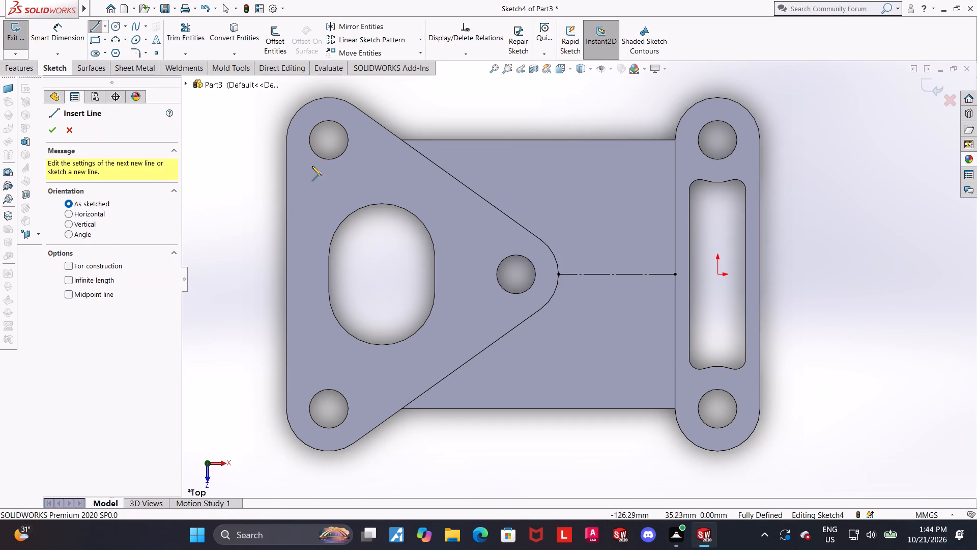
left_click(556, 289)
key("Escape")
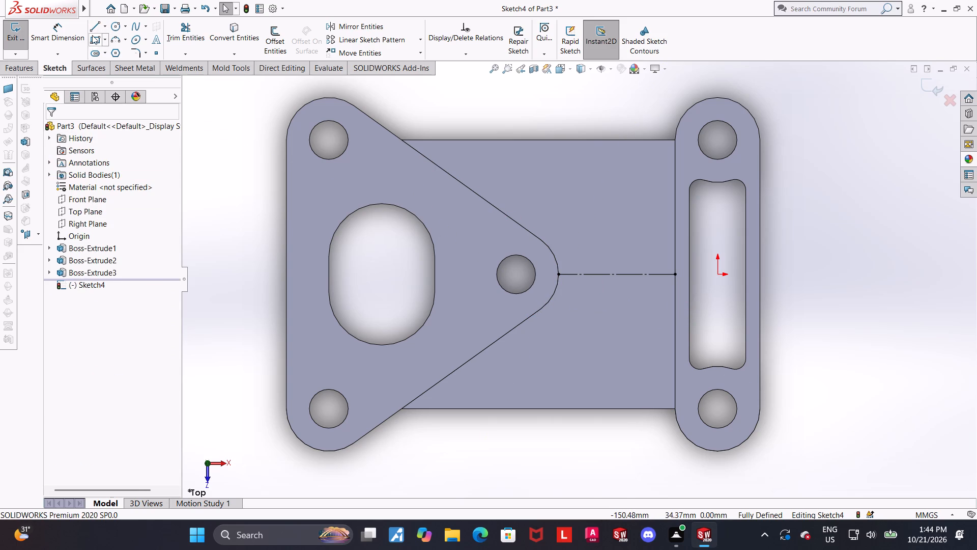
Draw two horizontal lines from the link's inner edge to the plate's rounded tip, one about 5 mm on each side of the centerline.
left_click(92, 30)
left_click(673, 293)
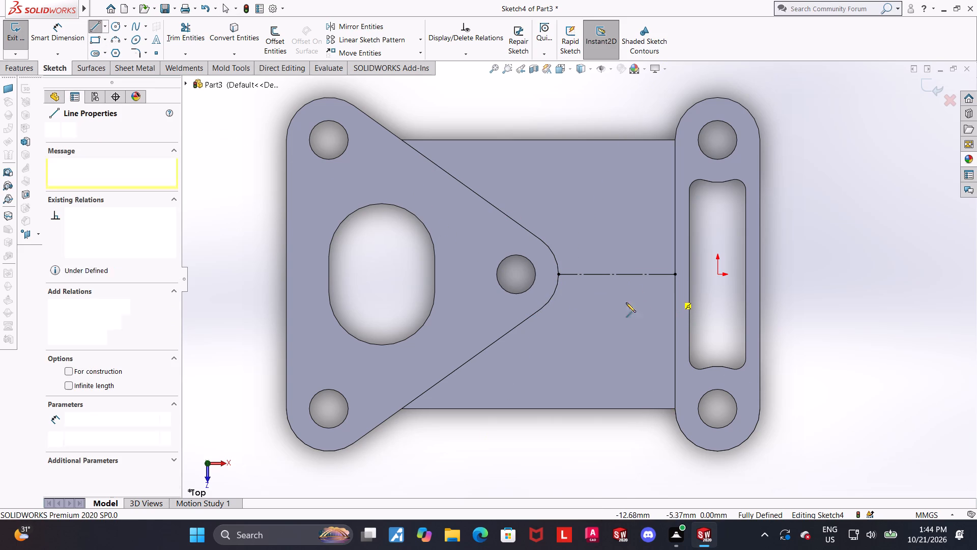
left_click(555, 294)
key("Escape")
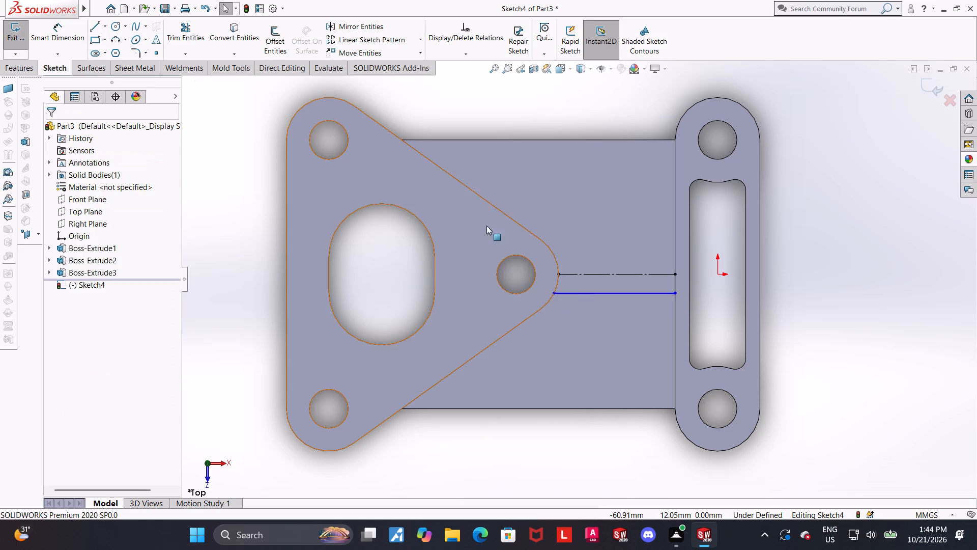
key("Escape")
left_click(94, 30)
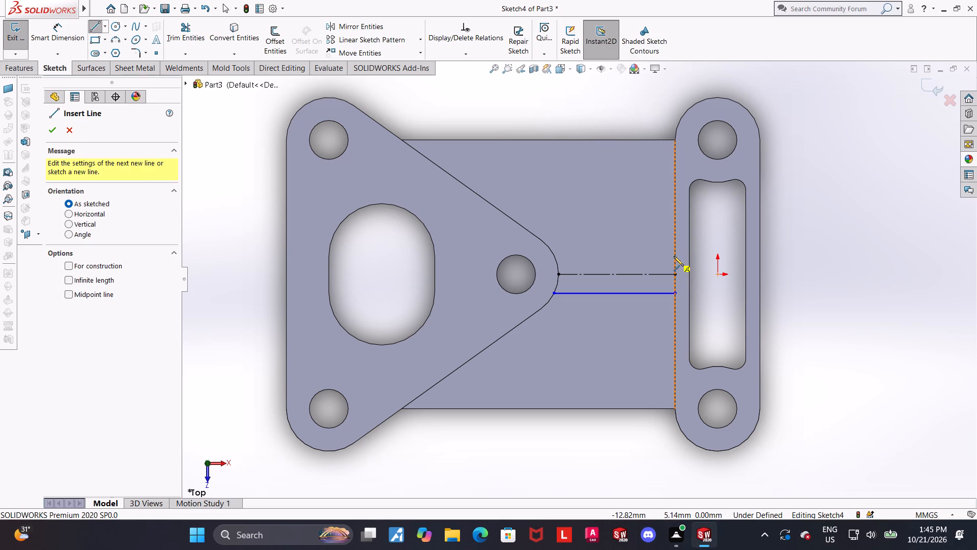
left_click(674, 256)
left_click(554, 256)
key("Escape")
key("Escape")
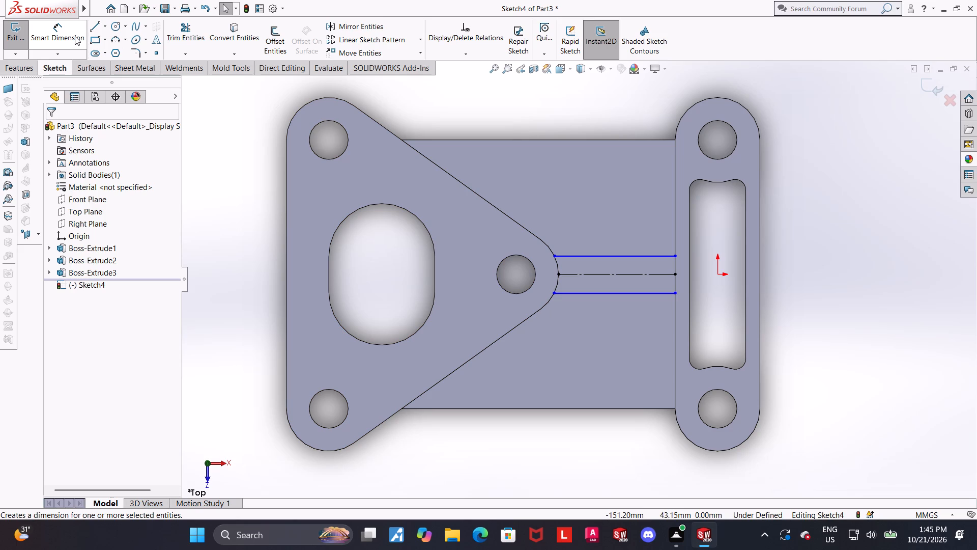
Dimension the spacing between the two horizontal rib lines and set it to 4 mm.
left_click(75, 36)
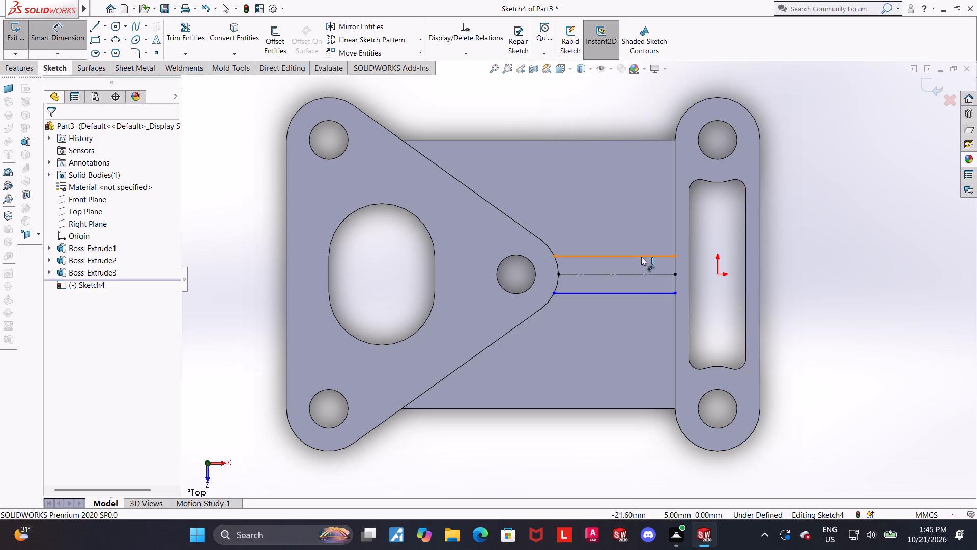
left_click(641, 257)
left_click(623, 294)
left_click(478, 276)
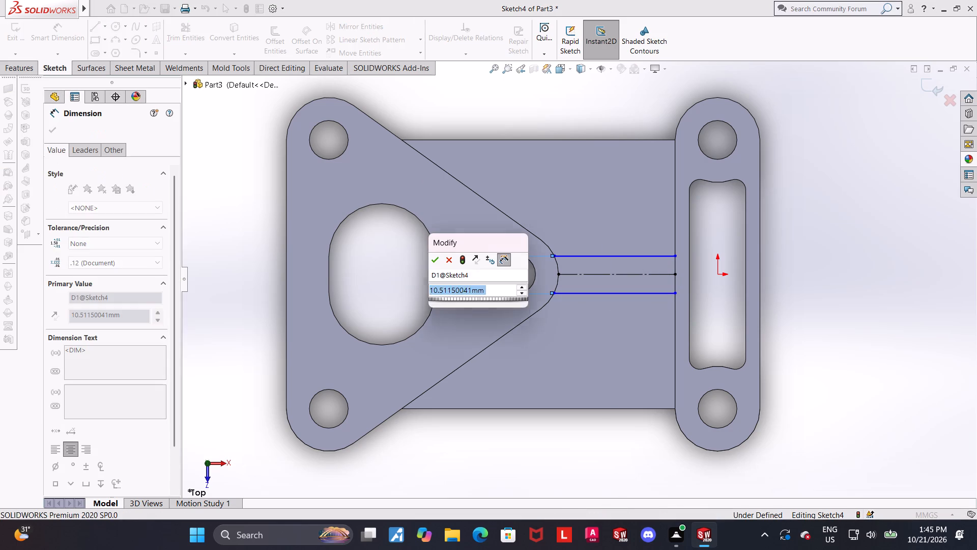
key("4")
key("Return")
key("Escape")
left_click(620, 325)
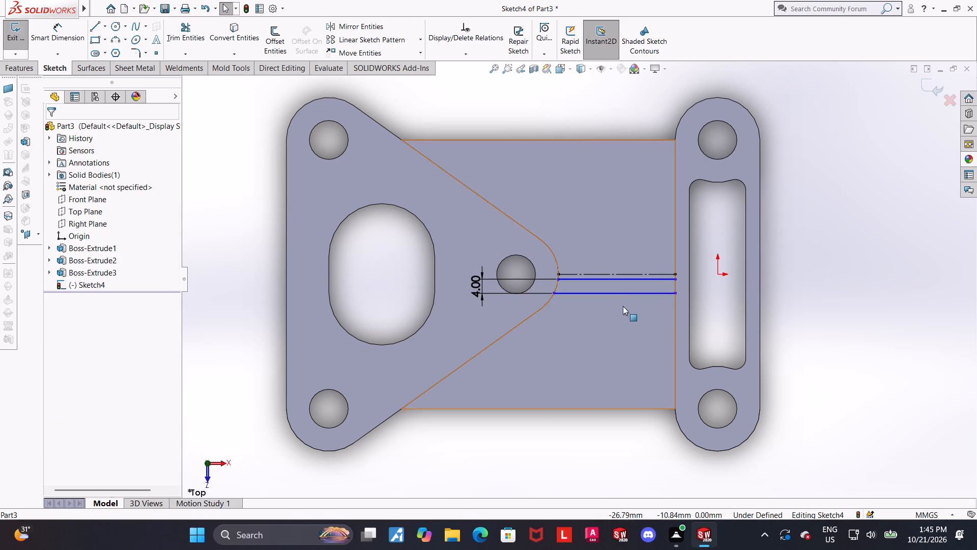
Reposition the 4 mm spaced pair of rib lines so they lie on opposite sides of the construction centerline.
left_click_drag(624, 278, 619, 261)
left_click_drag(620, 264, 620, 271)
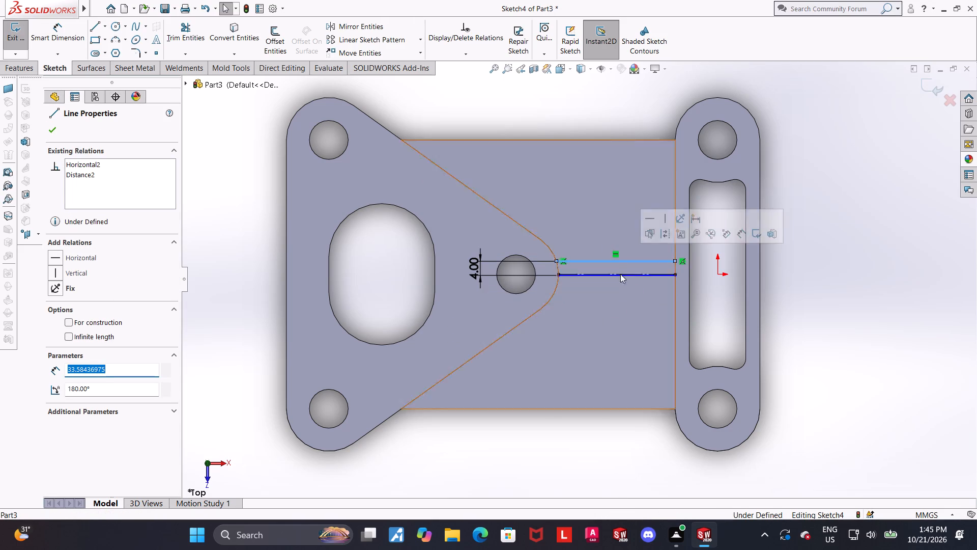
left_click(819, 287)
scroll(674, 277, "down", 4)
left_click_drag(633, 272, 622, 299)
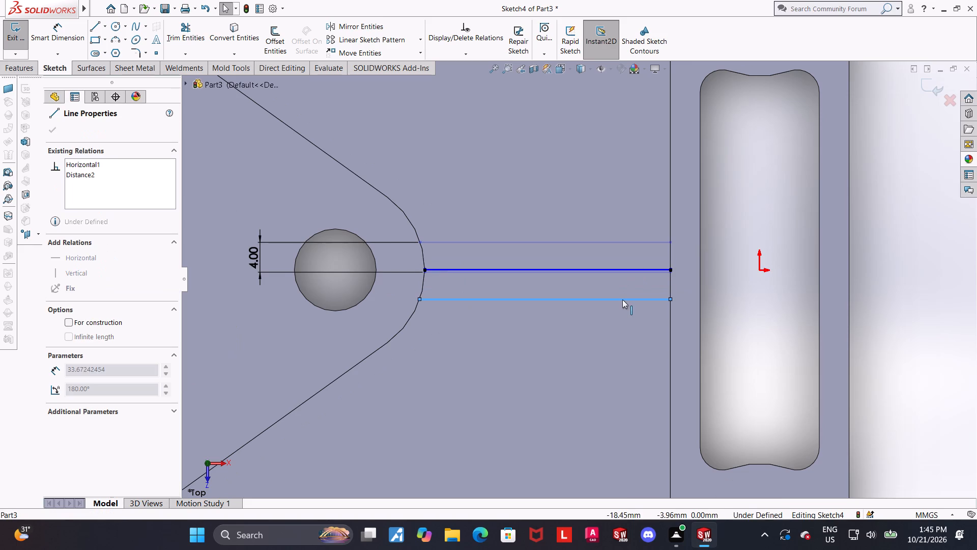
left_click_drag(622, 299, 622, 288)
left_click(976, 327)
left_click(641, 270)
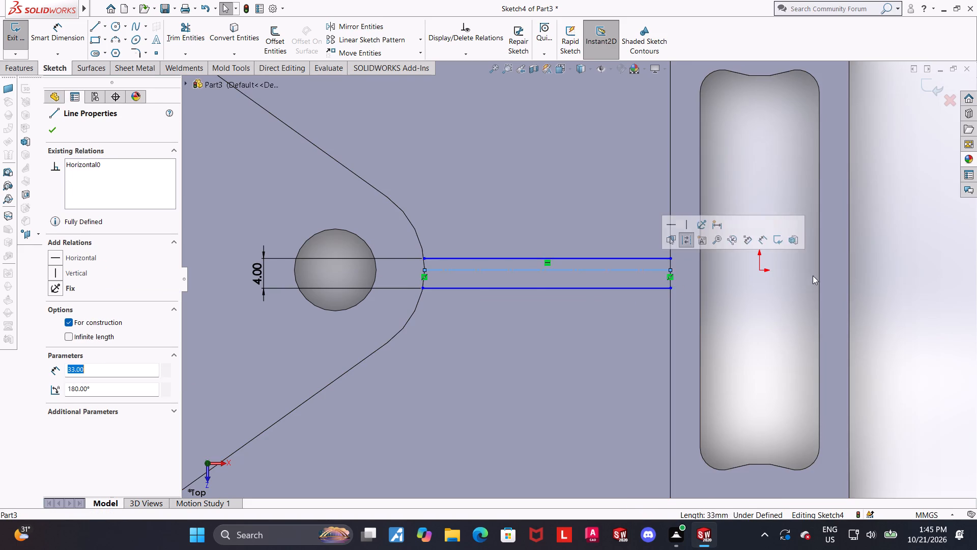
left_click(913, 288)
left_click(514, 285)
left_click(866, 292)
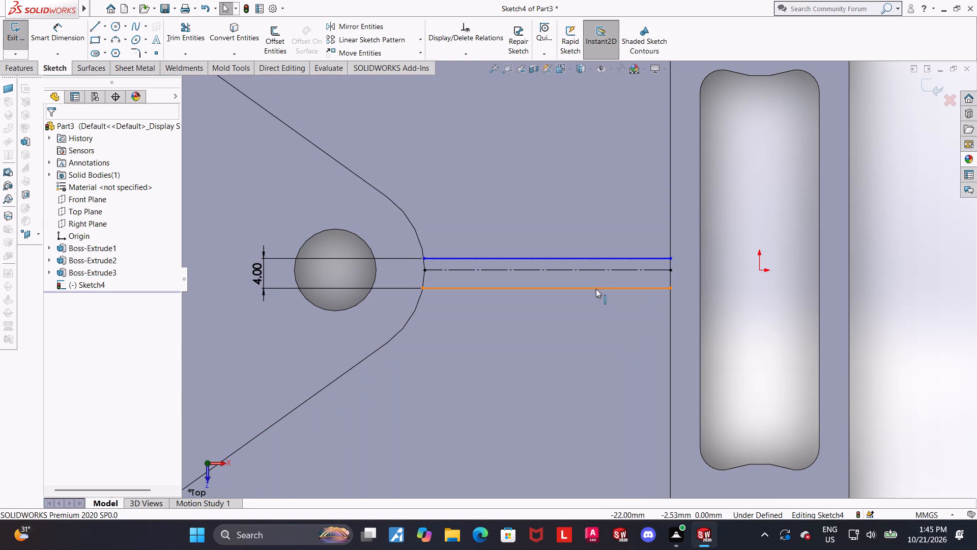
Make the two rib lines symmetric about the construction centerline.
left_click(594, 288, "ctrl")
left_click(592, 268, "ctrl")
left_click(592, 259, "ctrl")
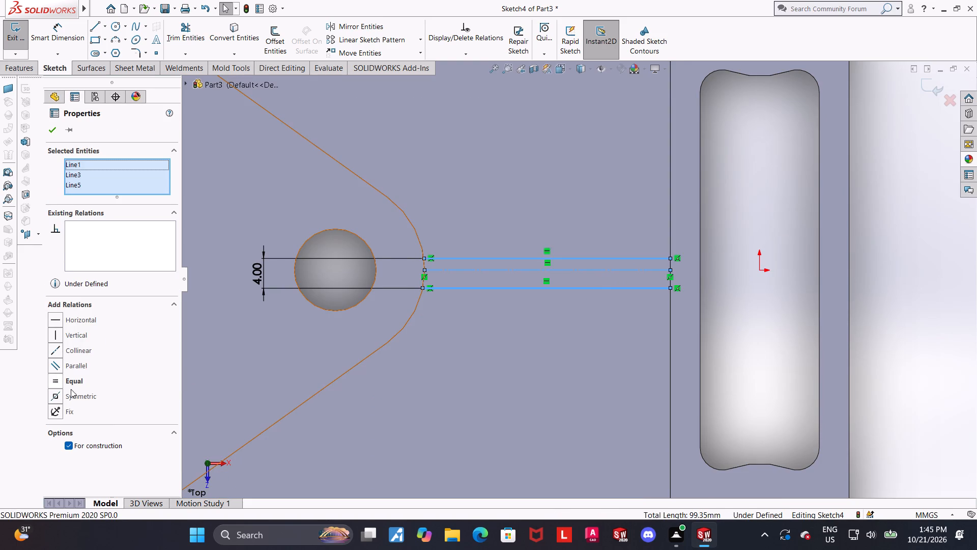
left_click(60, 393)
left_click(861, 323)
scroll(861, 323, "up", 2)
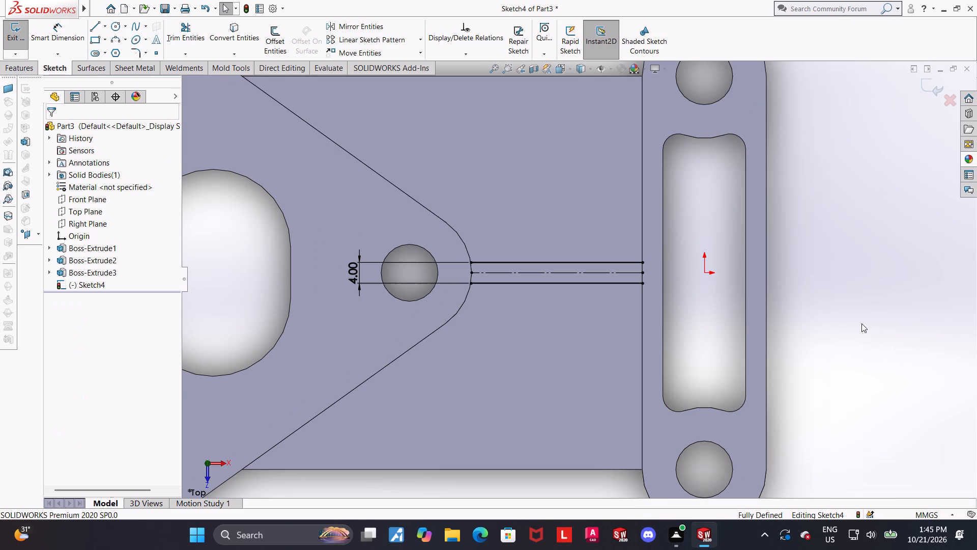
Convert the plate's rounded tip edge and the link's straight inner edge into sketch entities.
scroll(533, 287, "down", 3)
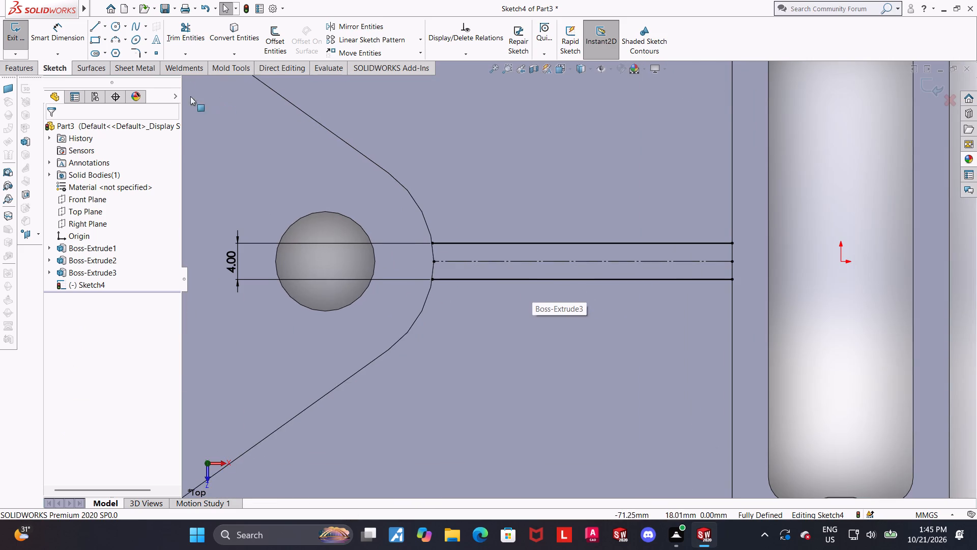
left_click(224, 27)
left_click(419, 209)
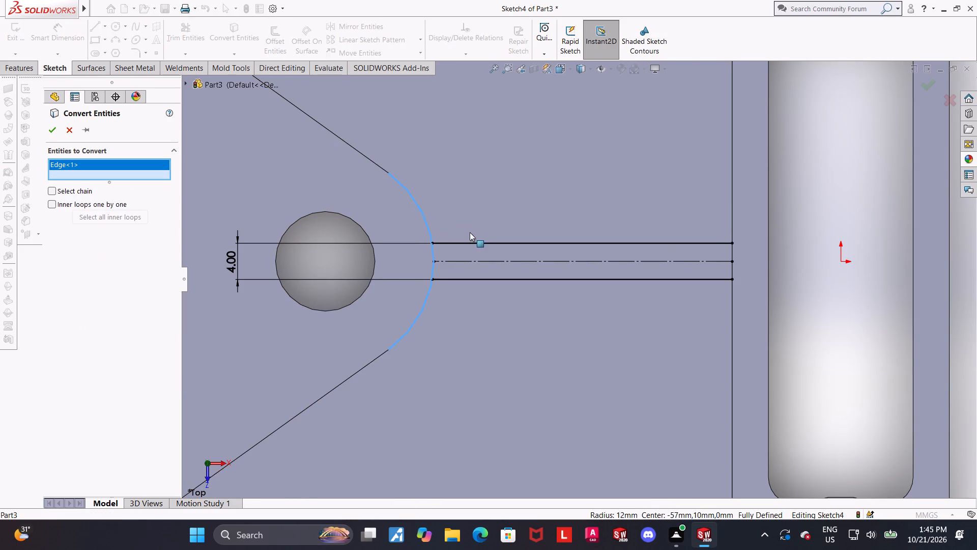
left_click(731, 228)
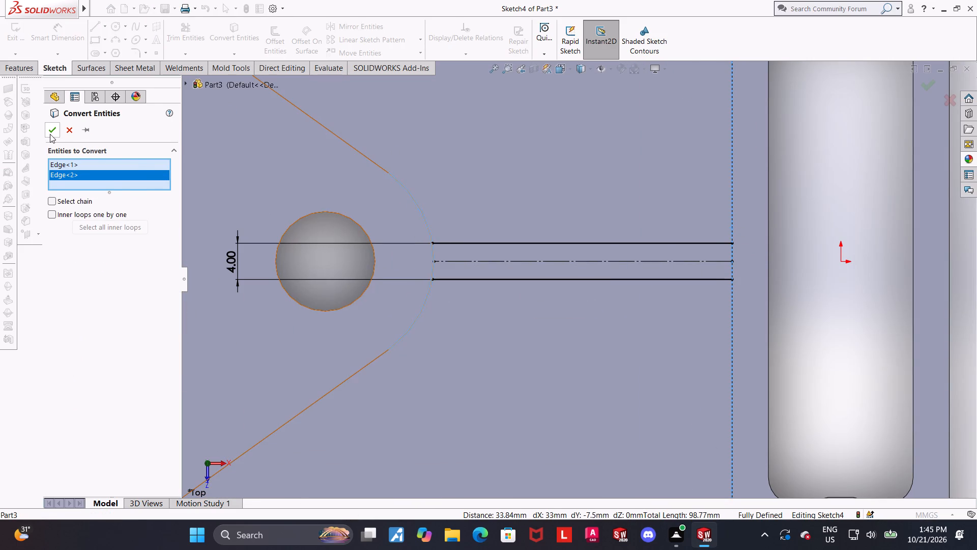
left_click(50, 134)
Trim the converted arc and link edge beyond the two rib lines, leaving a closed rib profile, and exit the sketch.
left_click(174, 30)
left_click_drag(378, 193, 470, 170)
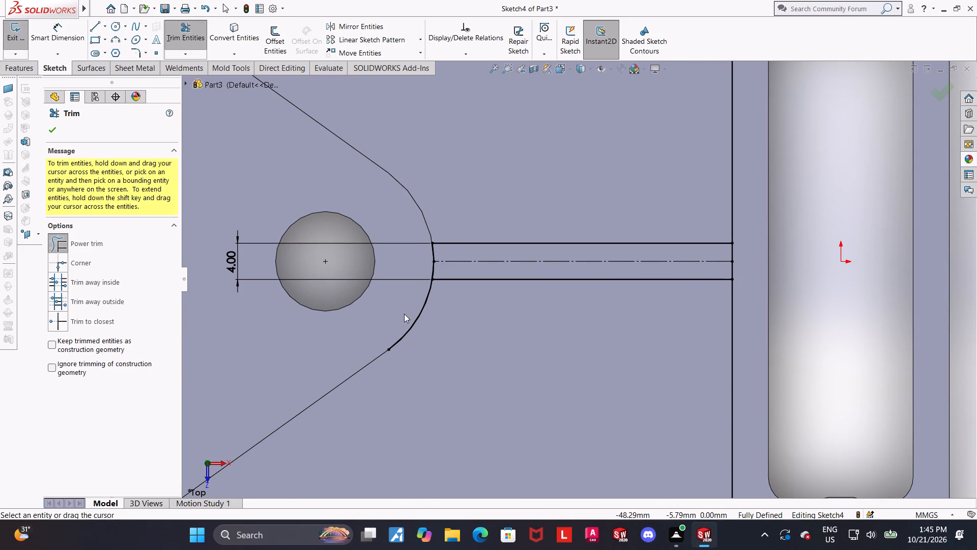
left_click_drag(404, 314, 459, 319)
left_click_drag(743, 352, 716, 346)
left_click_drag(735, 189, 659, 175)
scroll(700, 201, "up", 2)
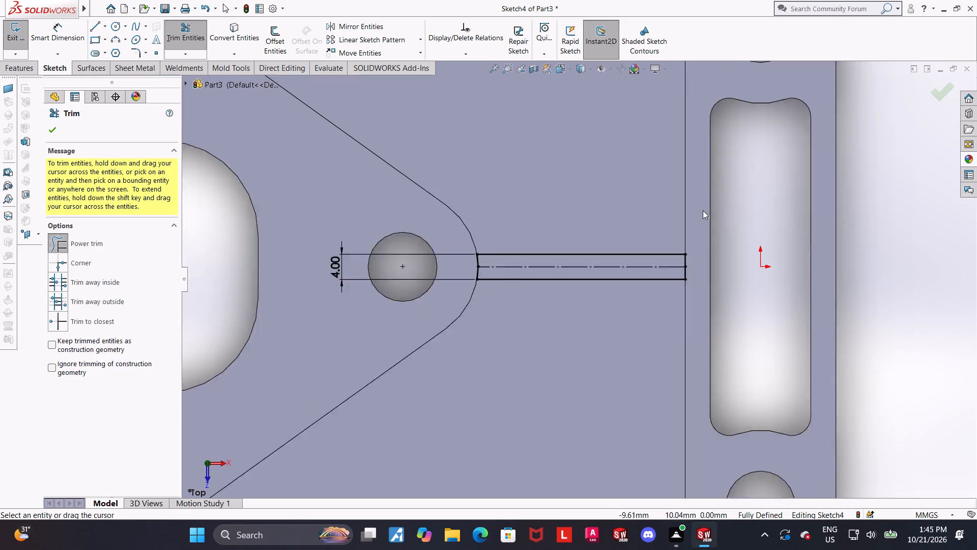
scroll(703, 210, "up", 5)
key("Escape")
scroll(678, 300, "down", 2)
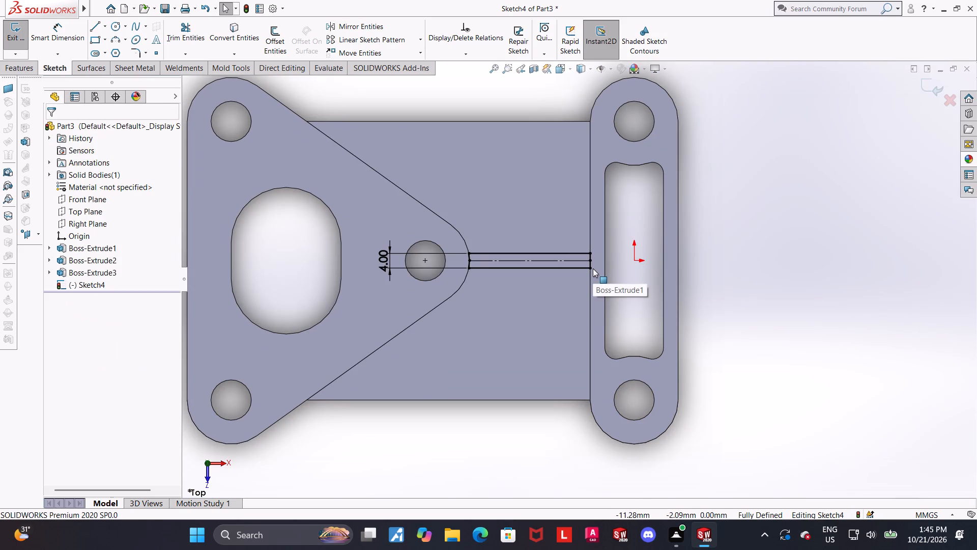
scroll(592, 268, "down", 1)
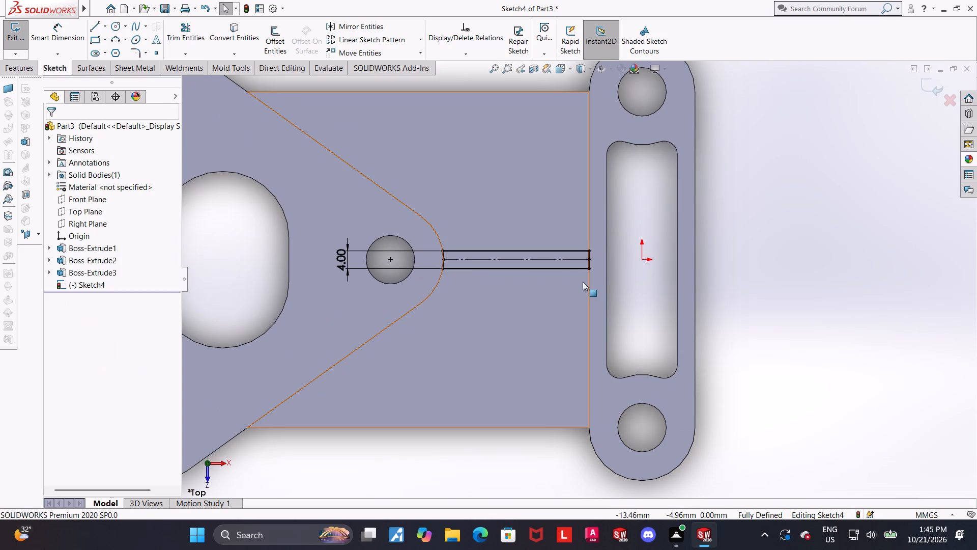
scroll(563, 282, "down", 1)
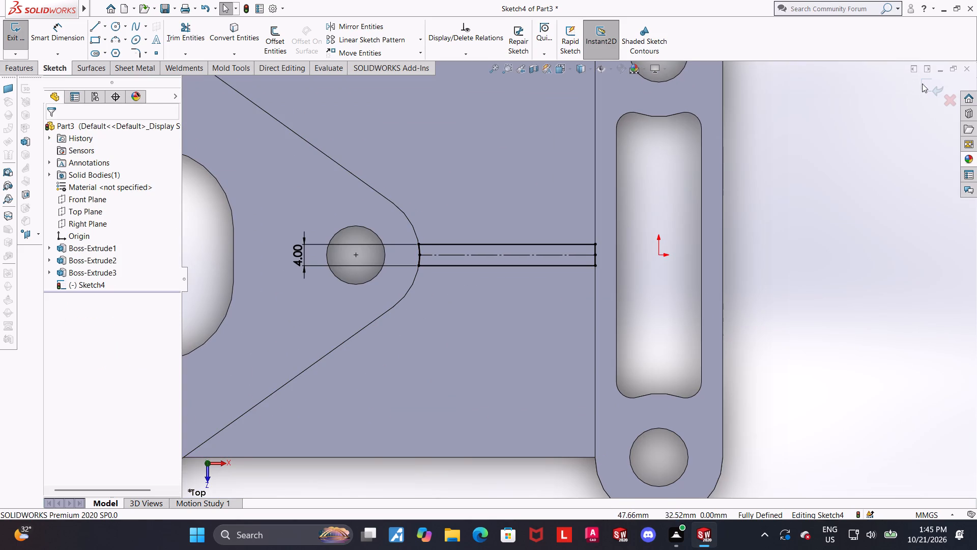
left_click(923, 84)
Extrude the rib profile 16 mm with the Mid Plane end condition, merging the result.
middle_click_drag(773, 324, 773, 264)
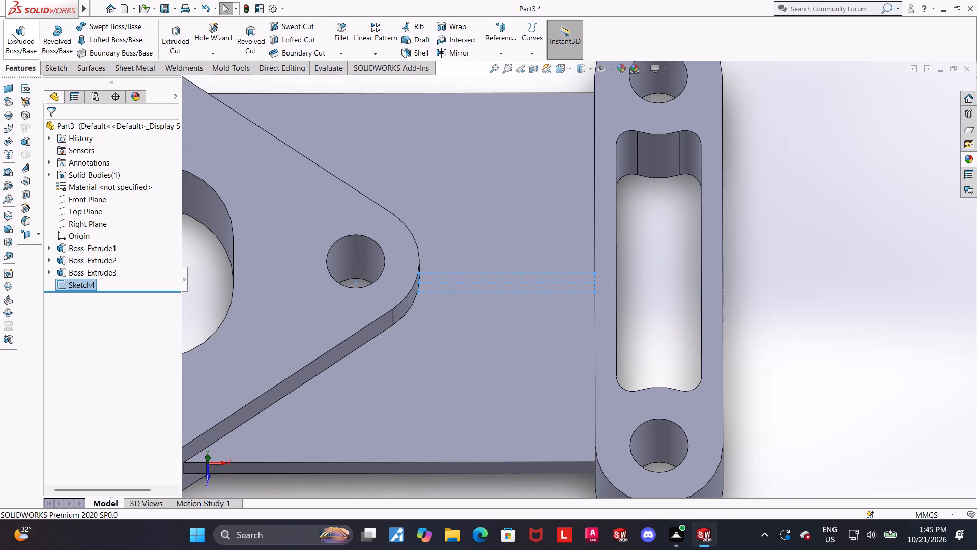
left_click(15, 34)
scroll(229, 169, "up", 2)
scroll(470, 314, "up", 1)
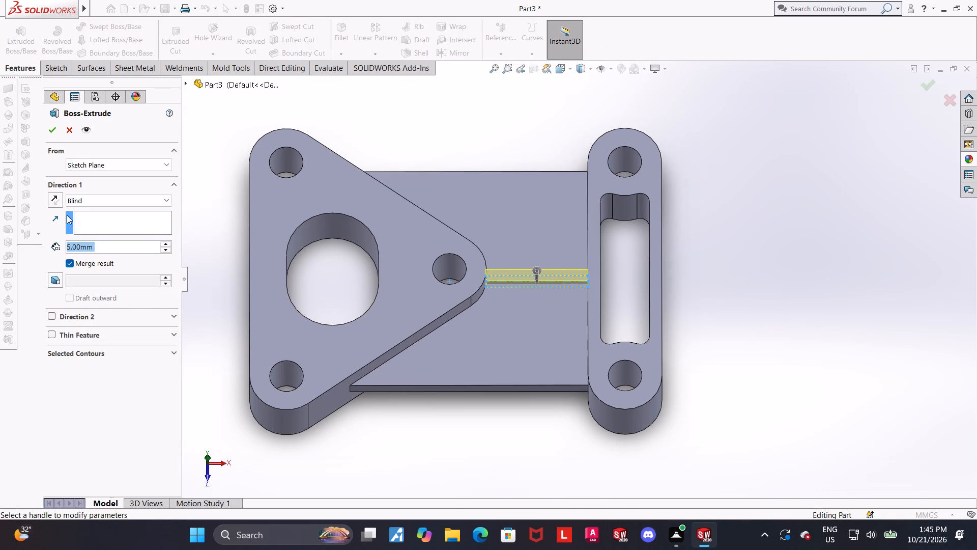
left_click(77, 199)
left_click(87, 263)
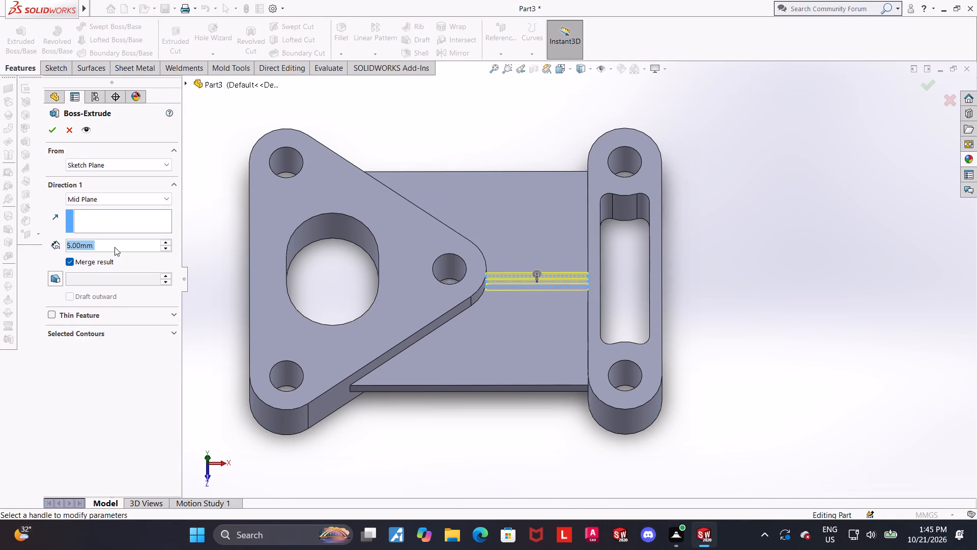
type("16")
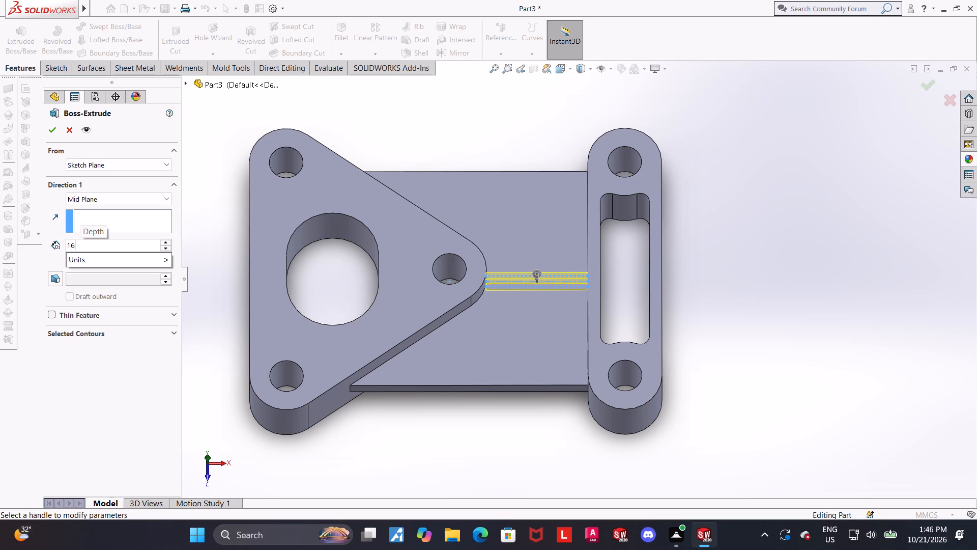
key("Return")
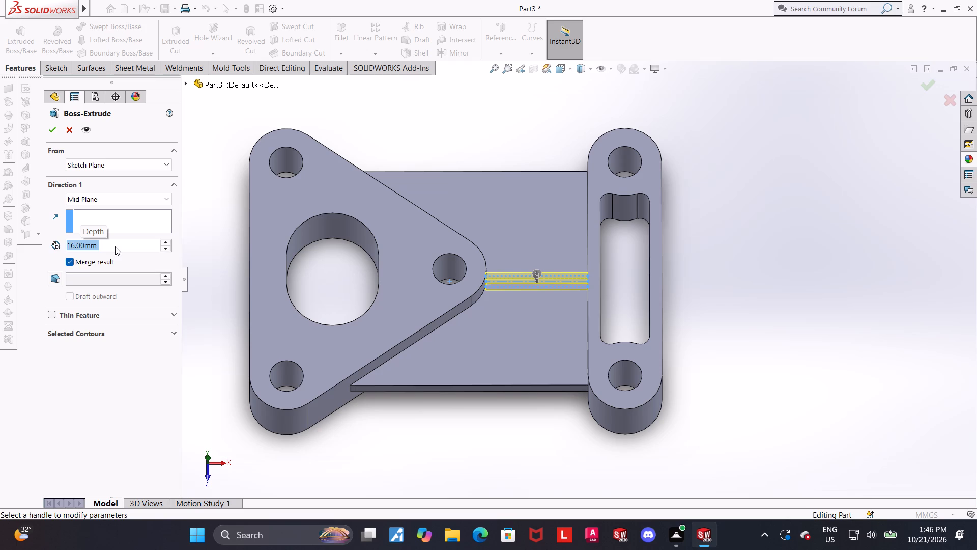
left_click(50, 125)
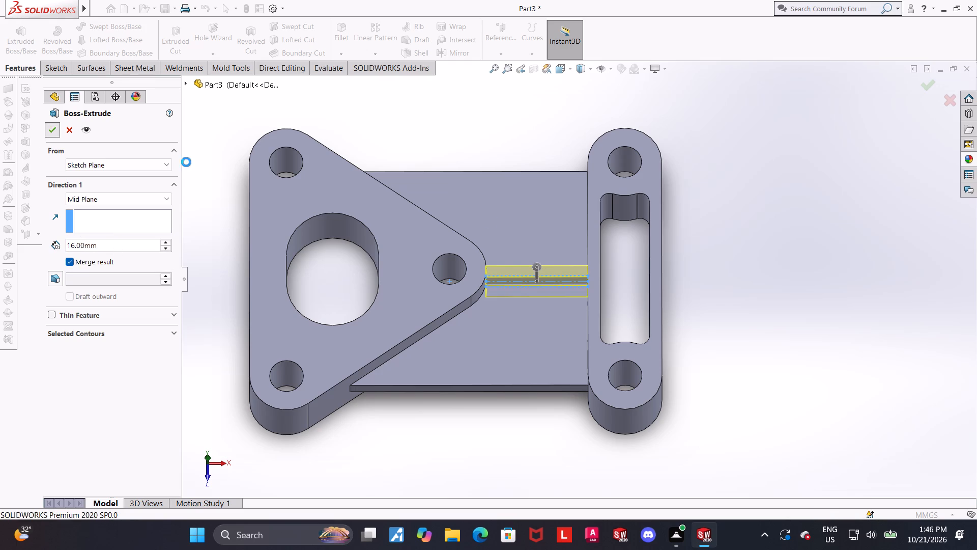
left_click(915, 271)
Edit the web's extrusion between the plate and the link, setting its Mid Plane depth to 4 mm.
scroll(772, 311, "up", 1)
middle_click_drag(769, 297, 772, 194)
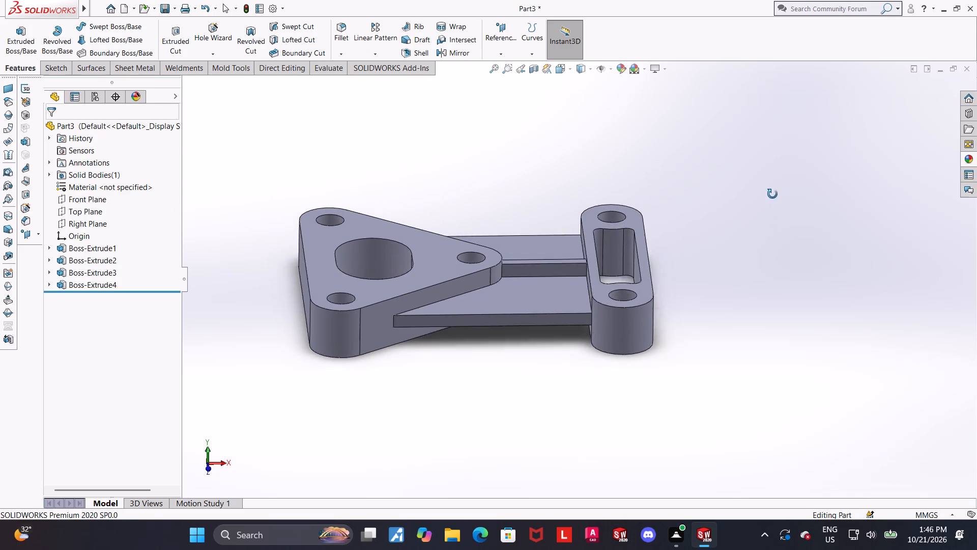
middle_click_drag(772, 194, 753, 198)
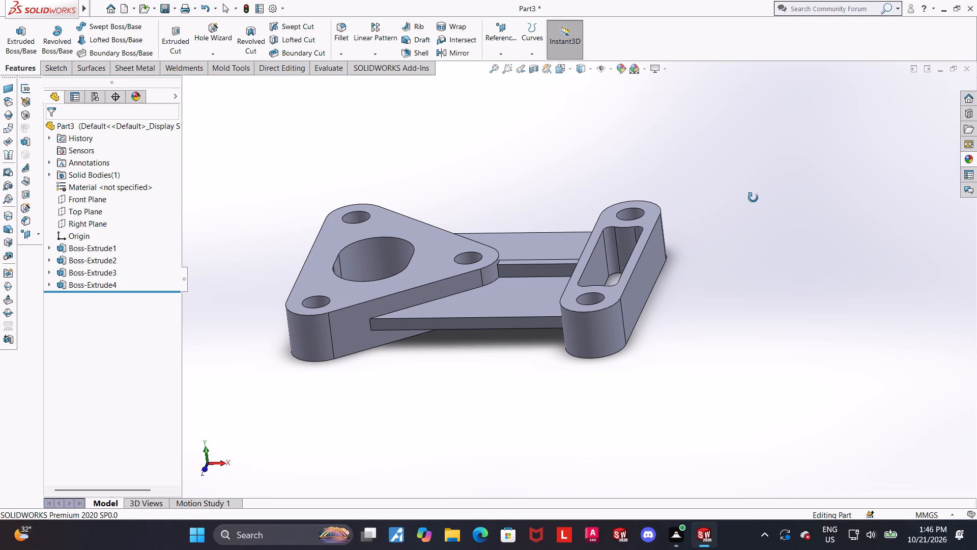
middle_click_drag(753, 198, 754, 200)
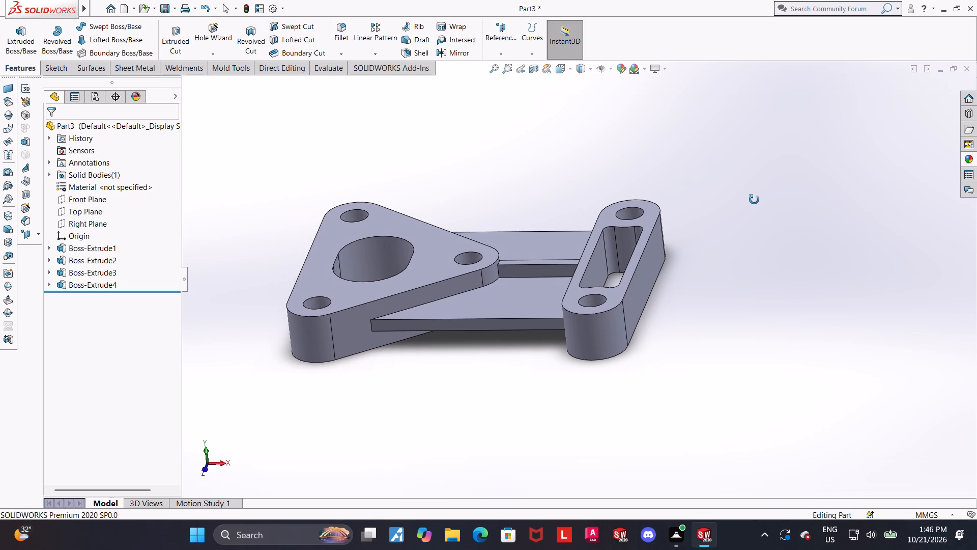
middle_click_drag(754, 200, 757, 198)
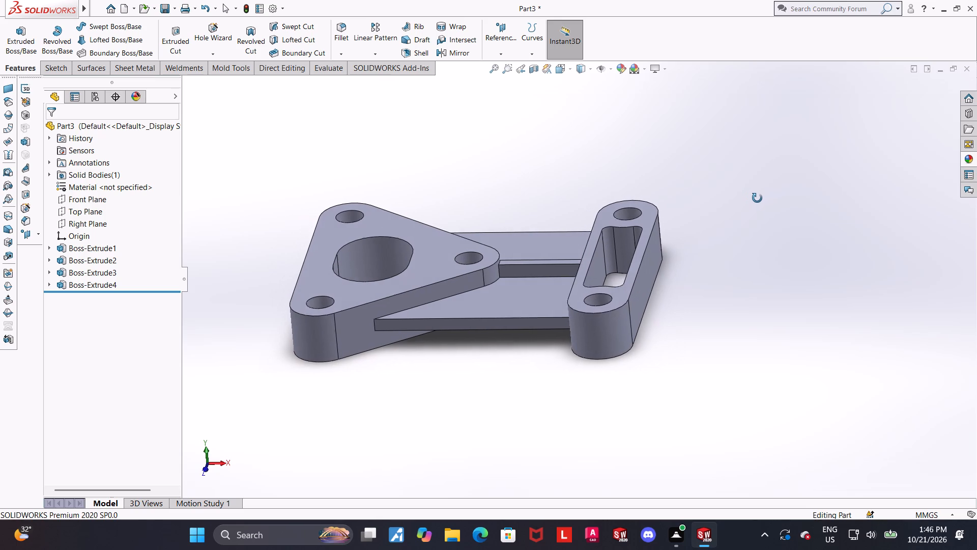
middle_click_drag(757, 198, 758, 196)
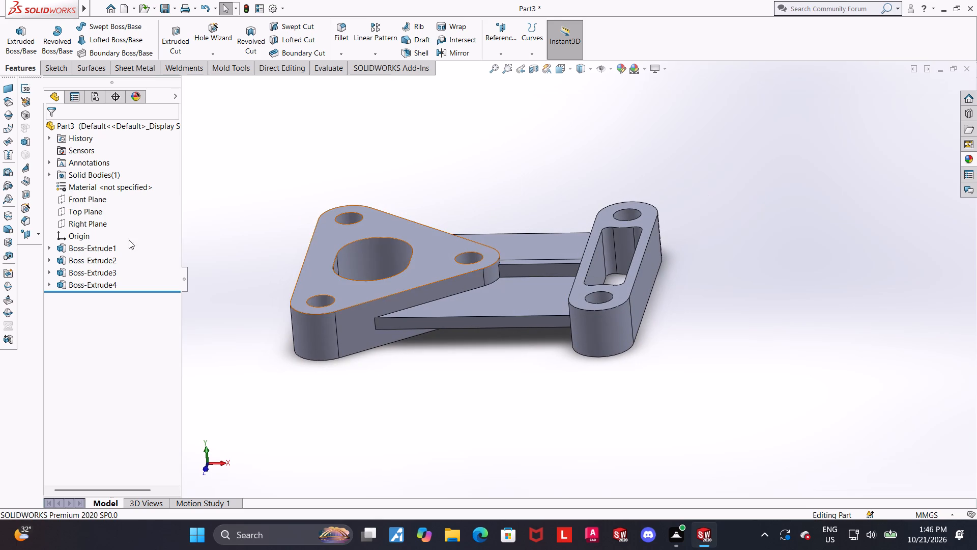
left_click(69, 270)
left_click(75, 245)
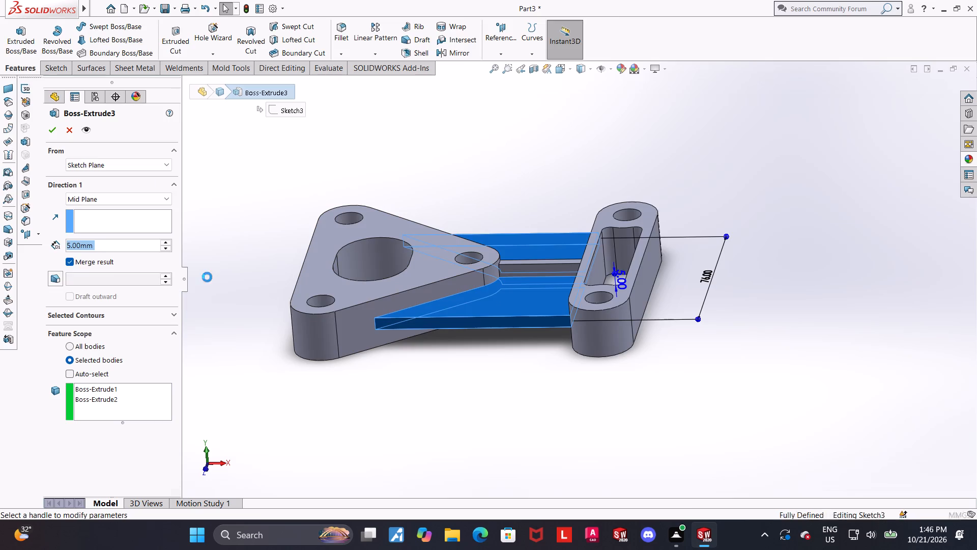
key("4")
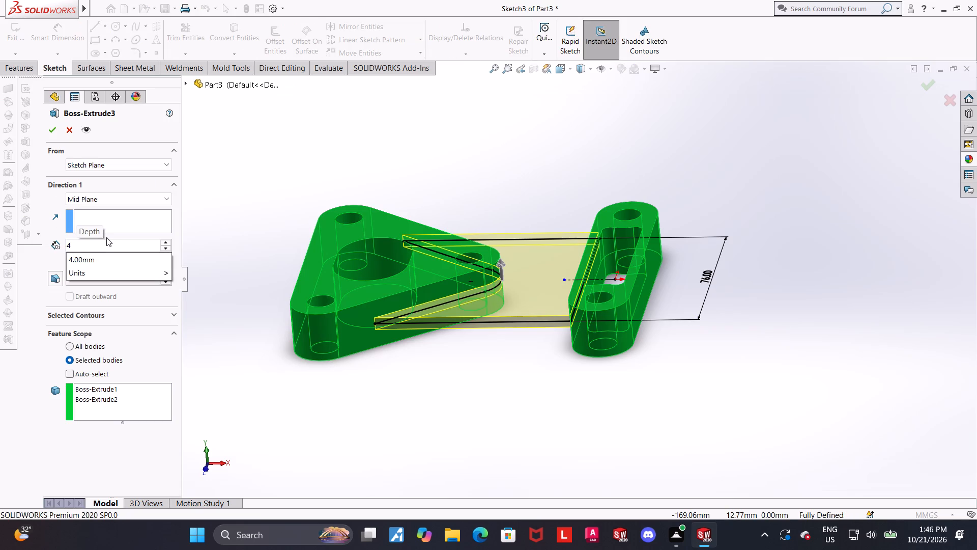
key("Return")
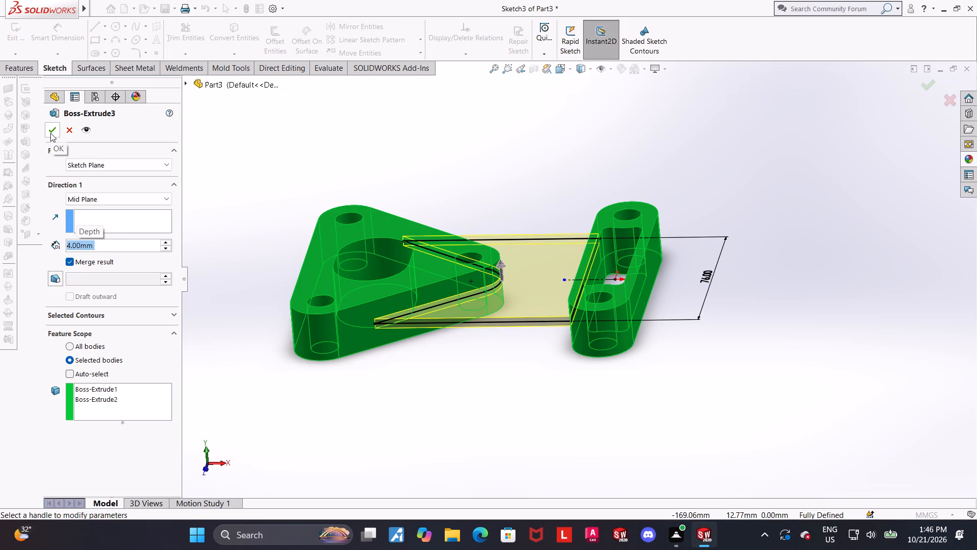
left_click(50, 133)
left_click(378, 413)
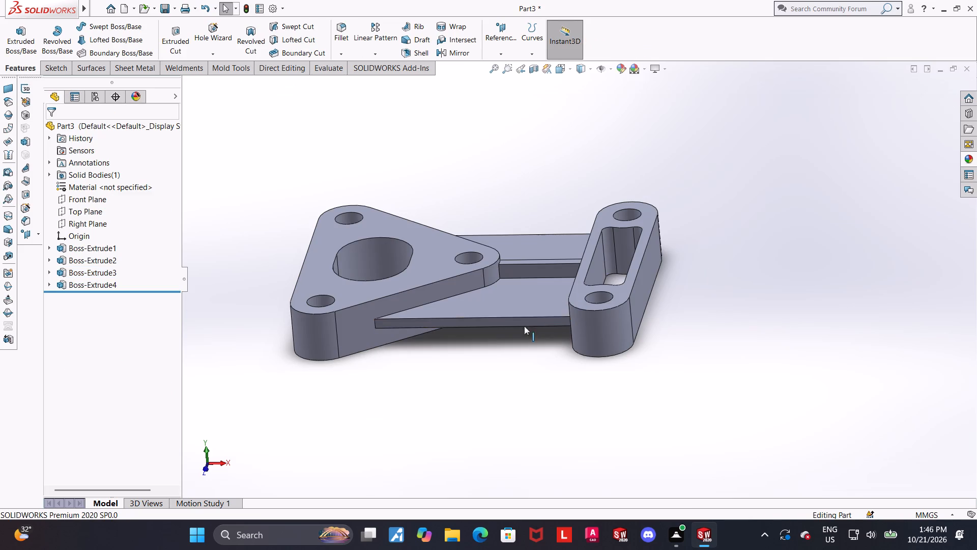
Examine the web and central rib features with their dimensions displayed on the model.
middle_click_drag(532, 347, 524, 395)
left_click(95, 268)
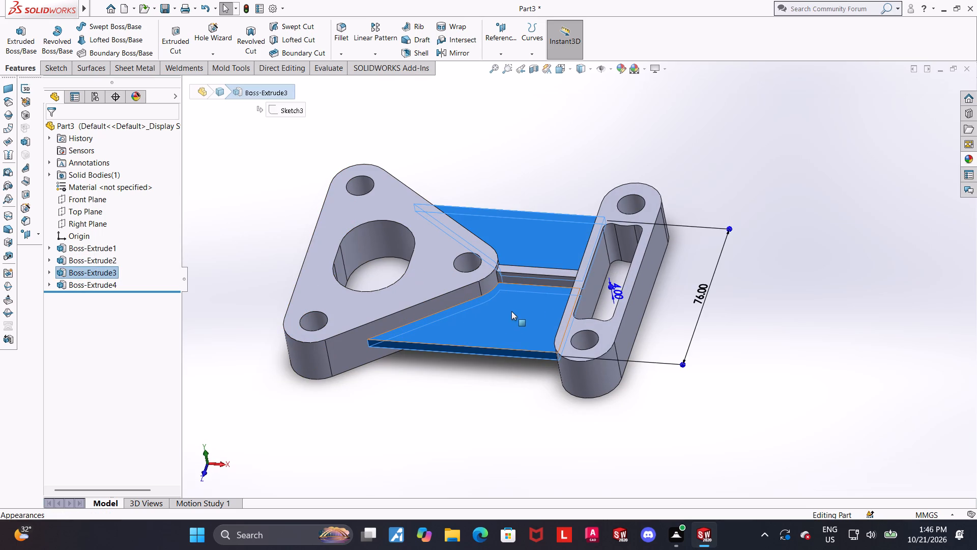
left_click(716, 383)
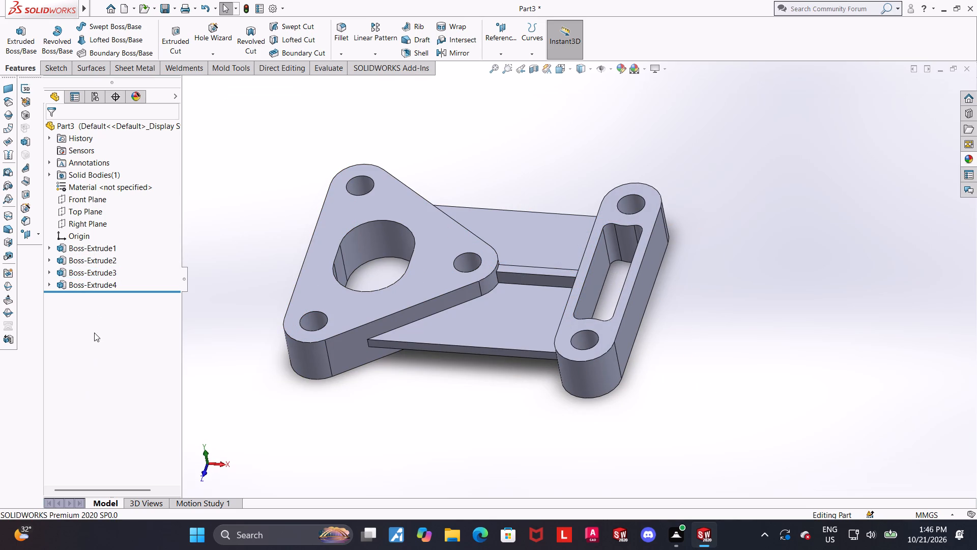
left_click(89, 287)
scroll(605, 274, "down", 3)
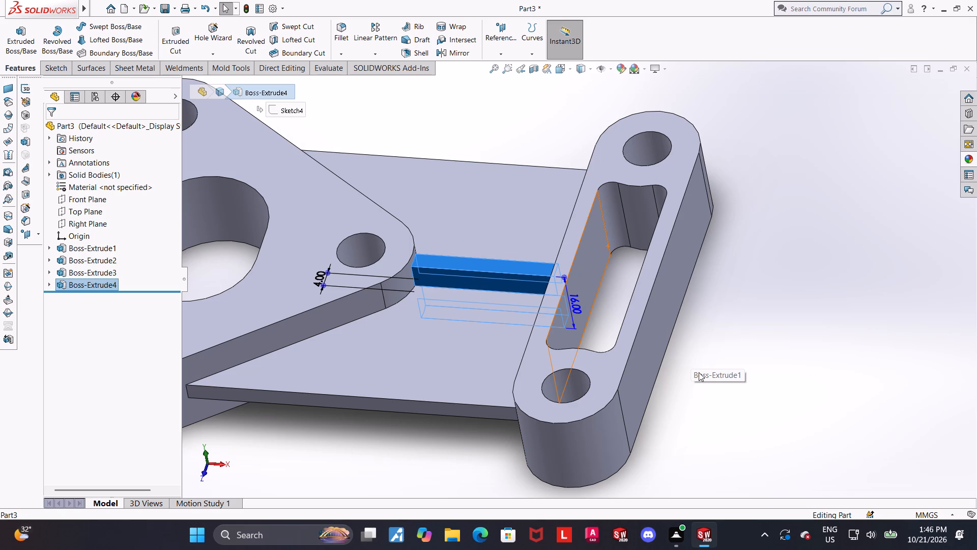
Examine the part from the front and in a section view through the plate, rib and link.
middle_click_drag(709, 392, 717, 378)
left_click(715, 384)
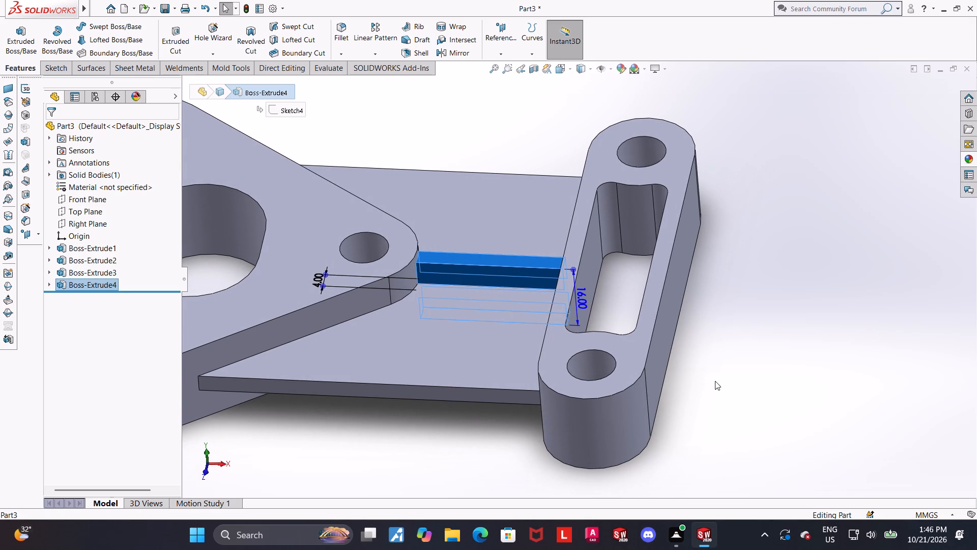
middle_click_drag(720, 376, 735, 306)
left_click(565, 66)
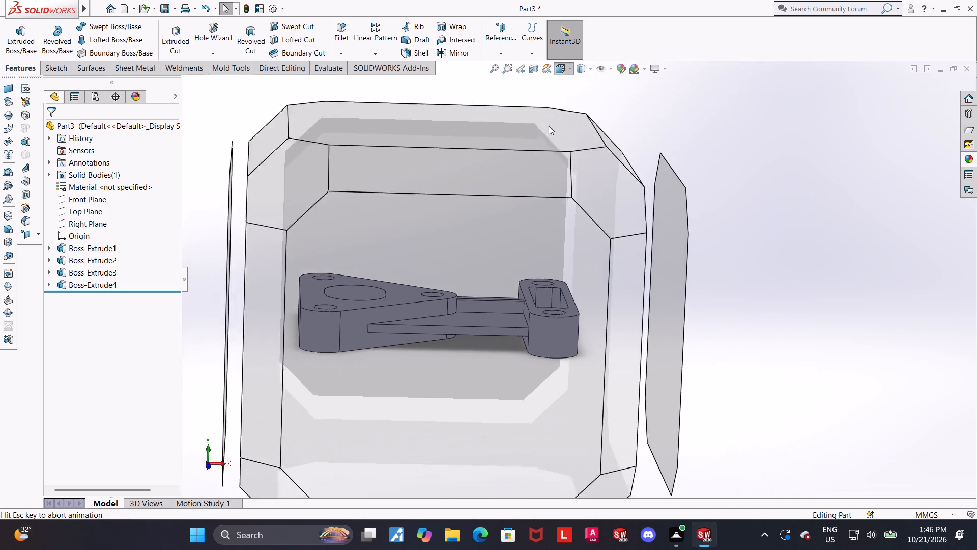
left_click(456, 332)
left_click(536, 70)
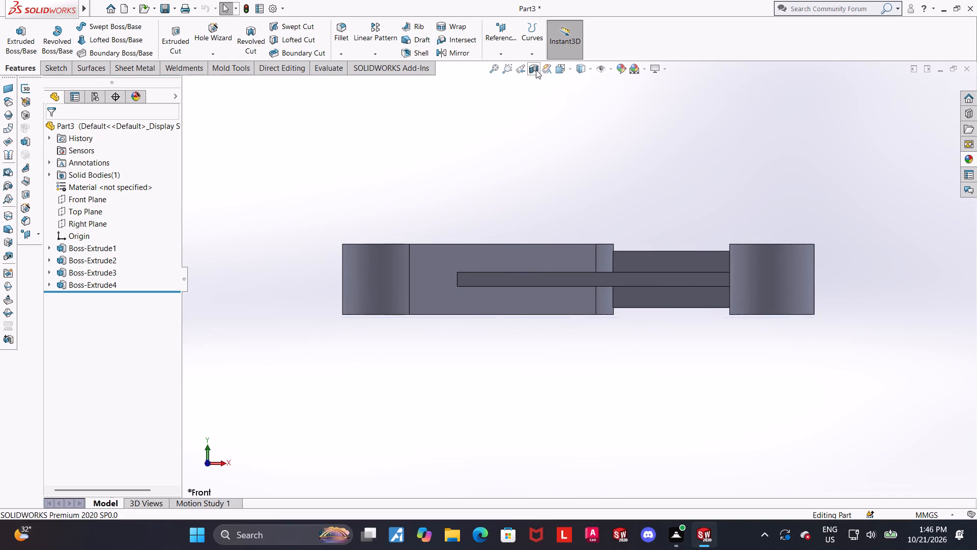
left_click(47, 125)
scroll(628, 356, "up", 3)
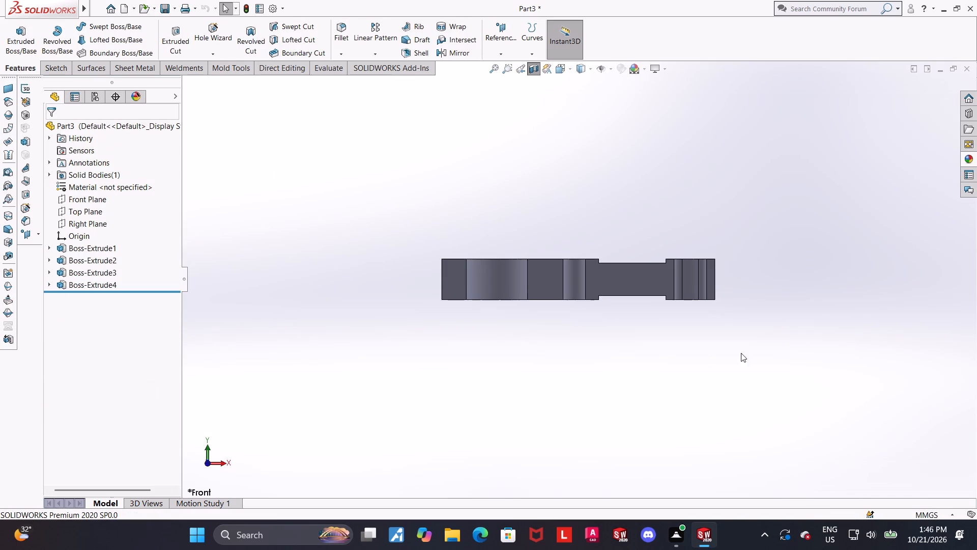
scroll(695, 302, "down", 1)
scroll(625, 298, "down", 1)
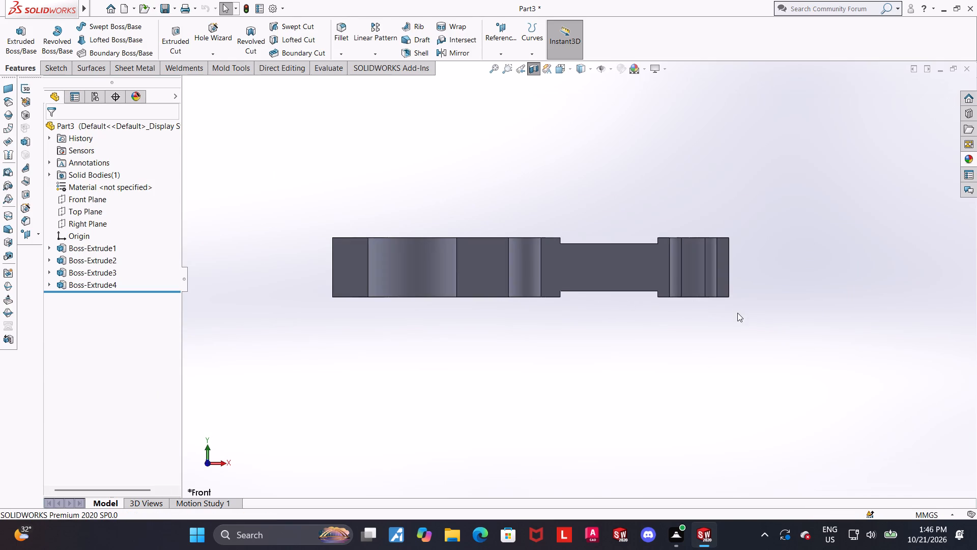
scroll(742, 294, "down", 1)
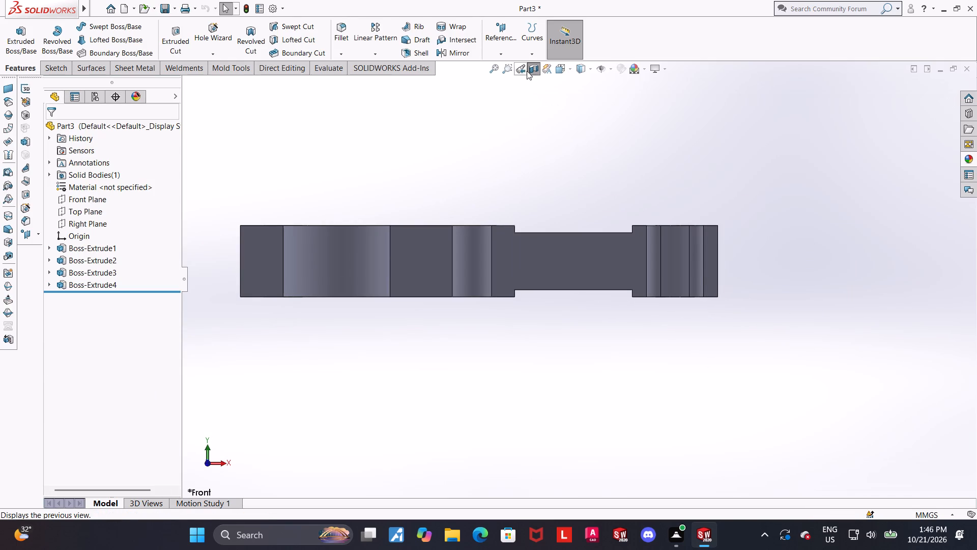
left_click(531, 69)
middle_click_drag(616, 187, 613, 271)
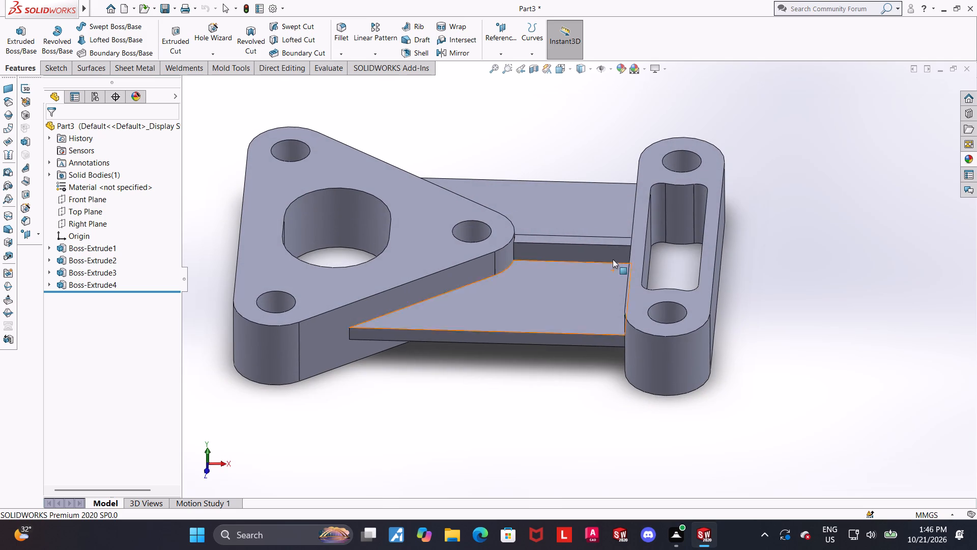
Start a symmetric 3 mm fillet and select the two upper web edges meeting the link, one on each side of the rib.
scroll(732, 245, "up", 1)
scroll(797, 283, "down", 2)
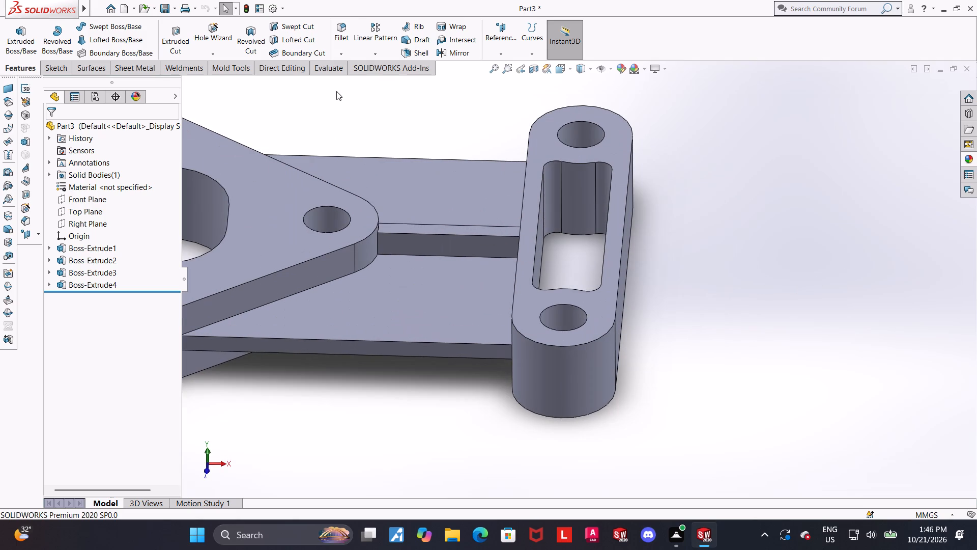
left_click(339, 35)
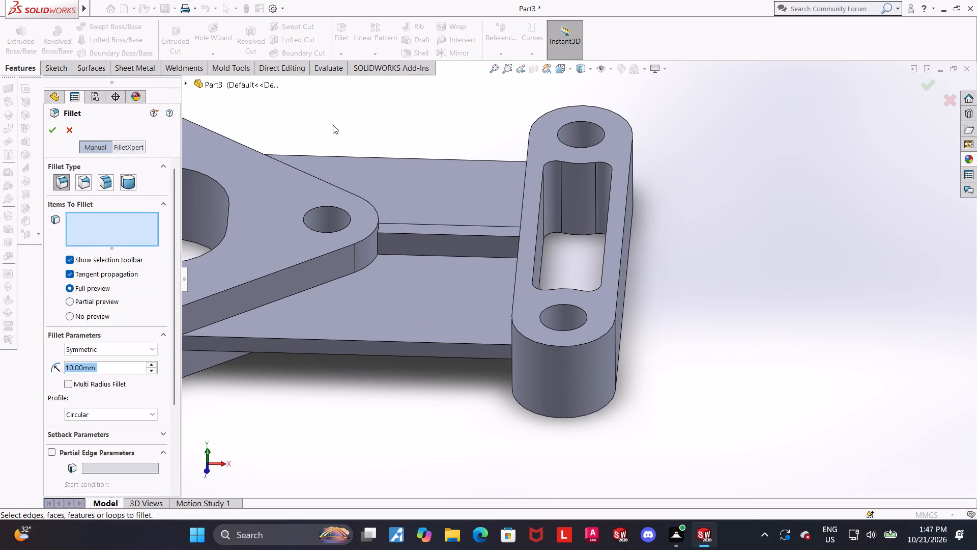
key("3")
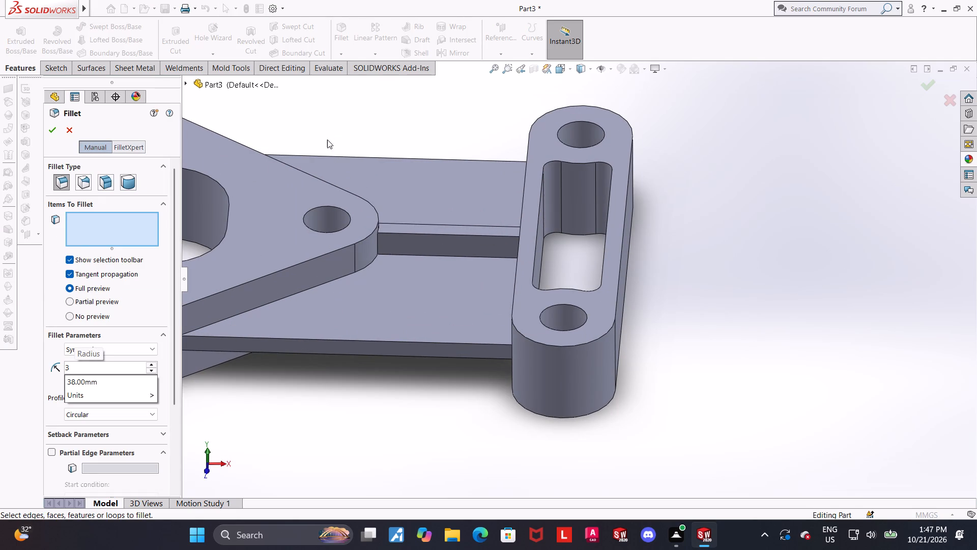
key("Return")
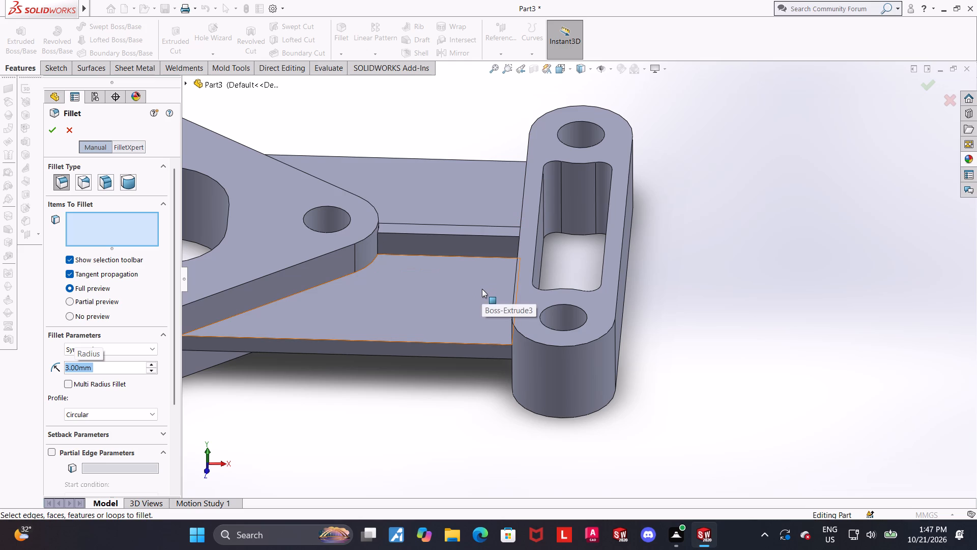
middle_click_drag(472, 290, 505, 314)
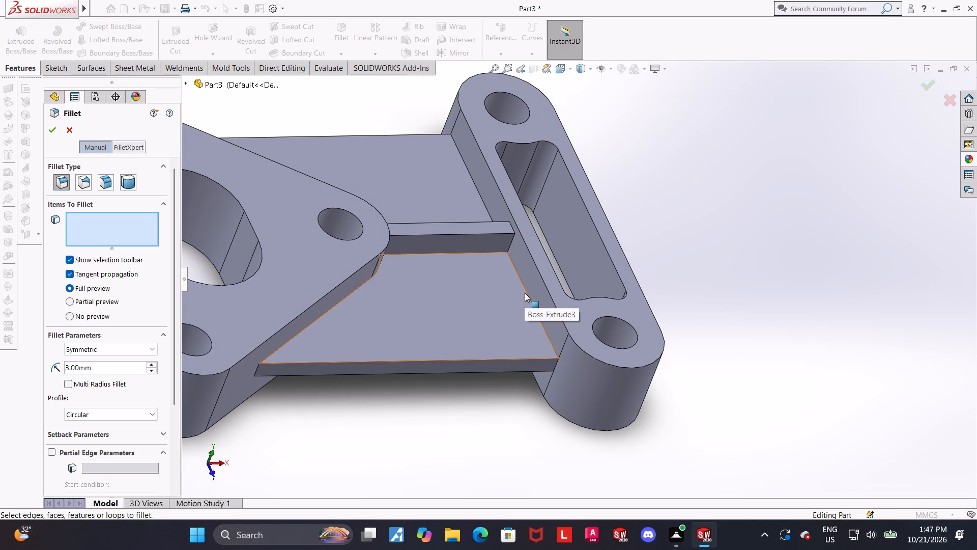
left_click(525, 293)
right_click(107, 230)
left_click(123, 235)
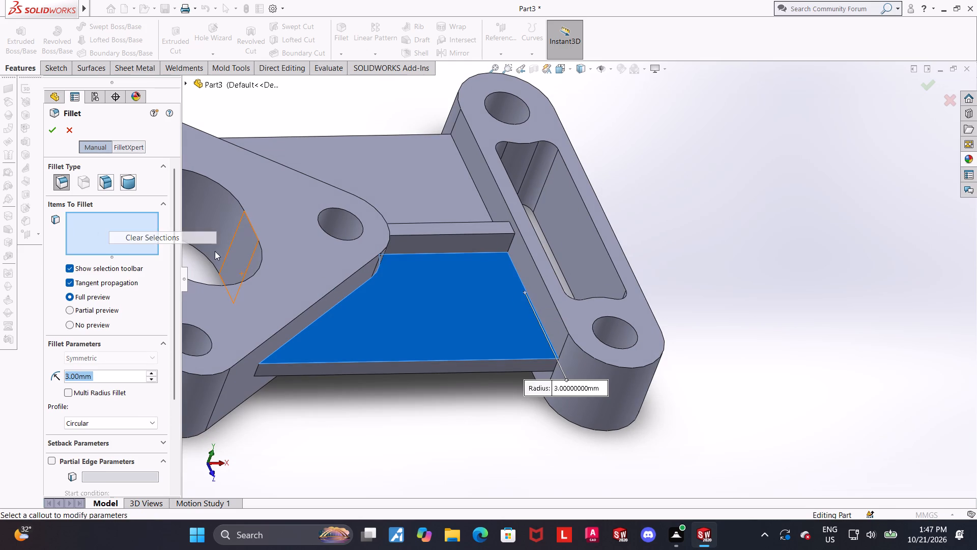
left_click(524, 285)
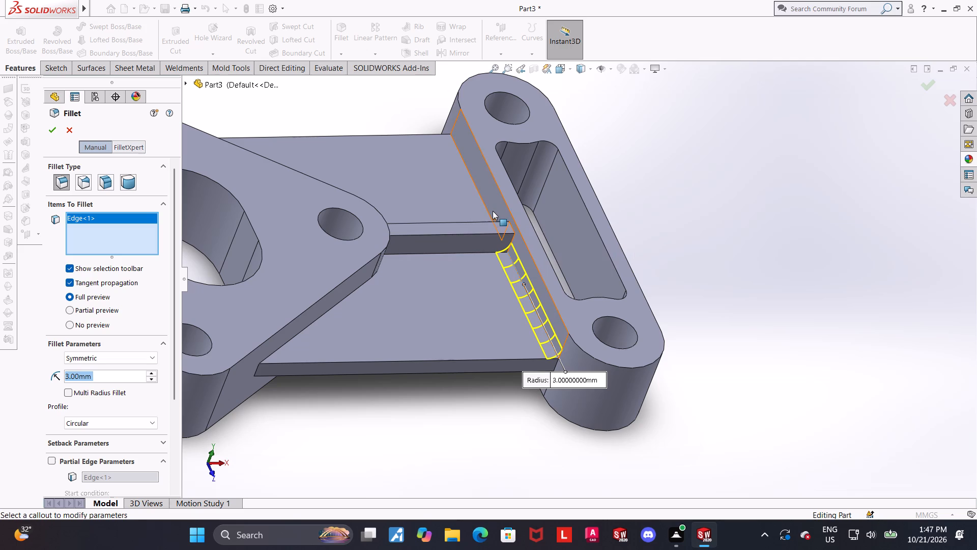
left_click(487, 211)
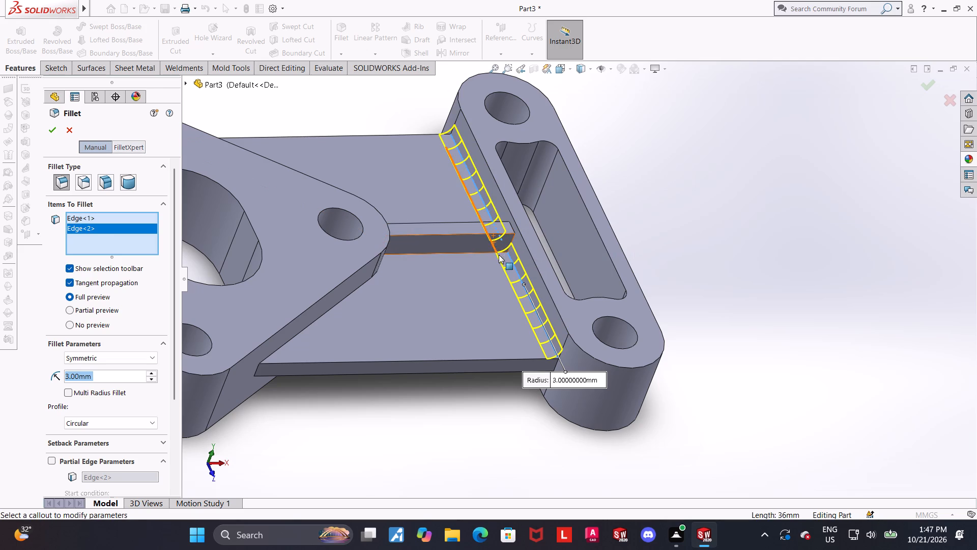
Add the rib's two vertical edges and its top edge at the link to the 3 mm fillet.
left_click(510, 244)
middle_click_drag(504, 218, 506, 217)
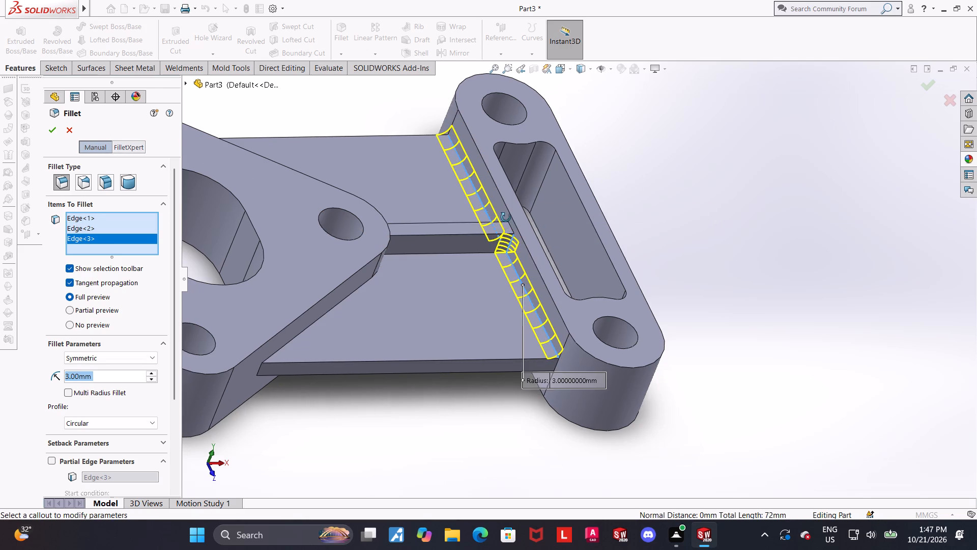
middle_click_drag(506, 217, 519, 289)
scroll(492, 185, "down", 6)
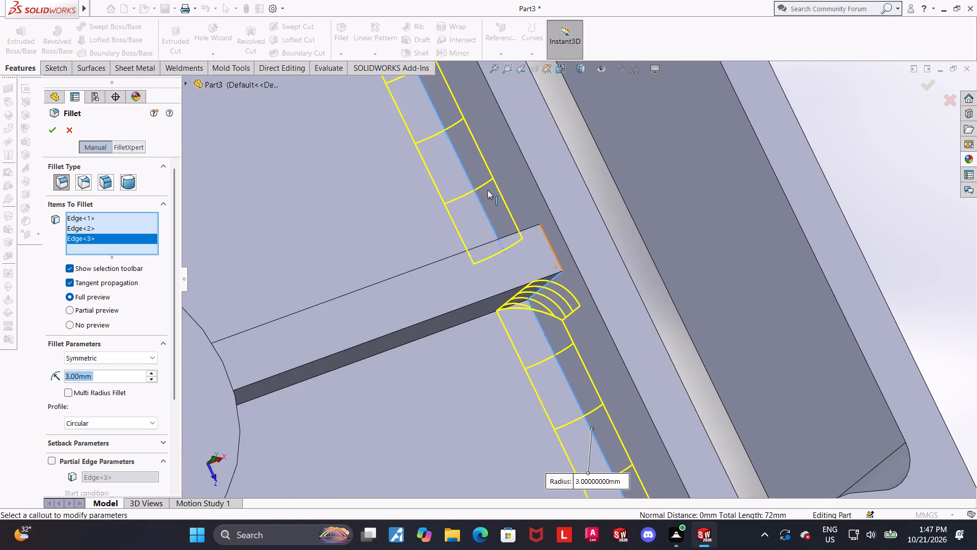
middle_click_drag(489, 193, 505, 220)
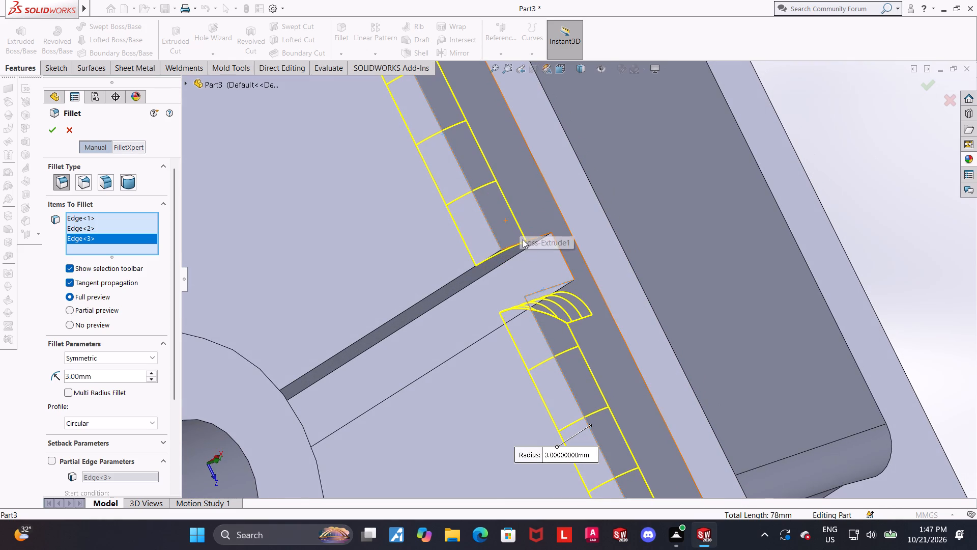
left_click(523, 243)
middle_click_drag(515, 254, 480, 188)
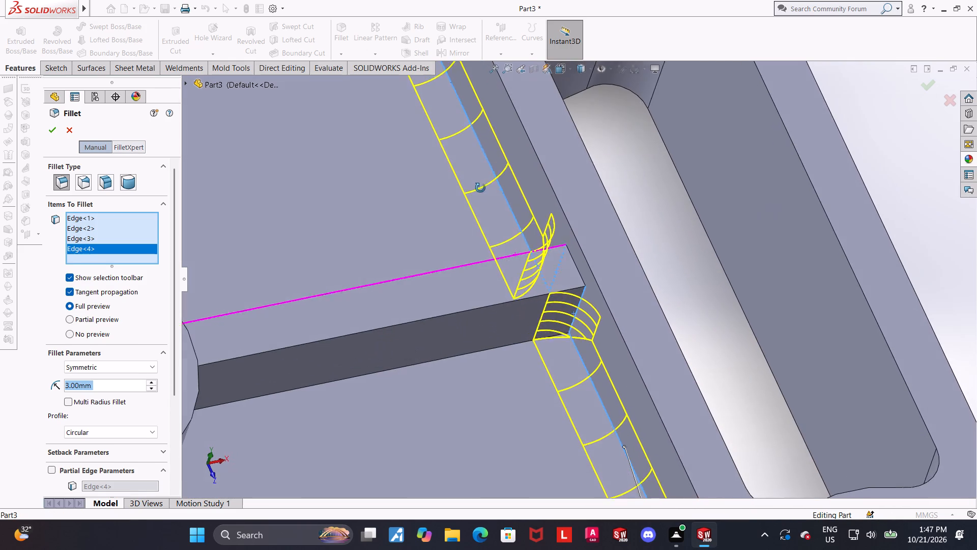
middle_click_drag(480, 188, 480, 186)
scroll(499, 223, "up", 2)
scroll(539, 244, "up", 1)
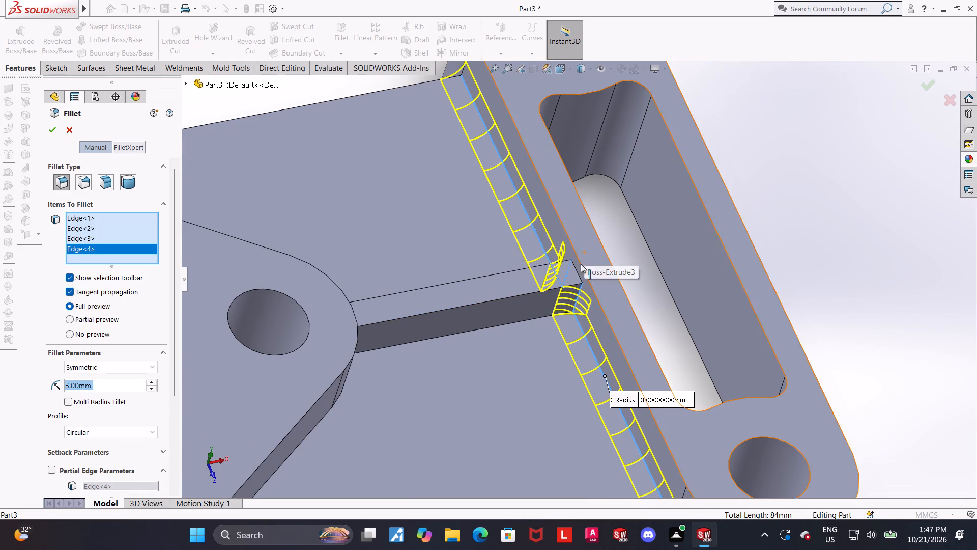
left_click(577, 272)
scroll(568, 274, "up", 4)
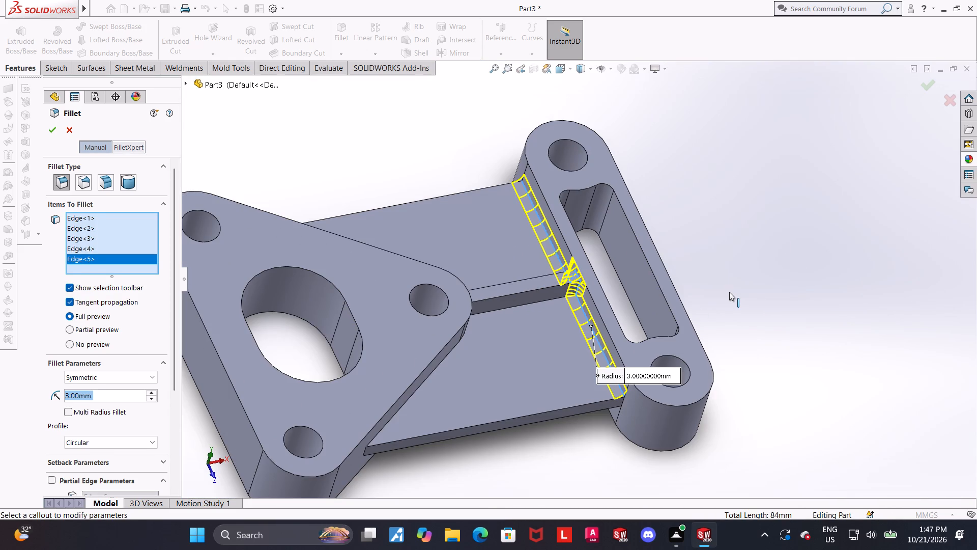
Add the two long edges where the rib meets the web's upper face to the fillet, keeping the web face out of the selection.
middle_click_drag(729, 292, 728, 269)
left_click(535, 307)
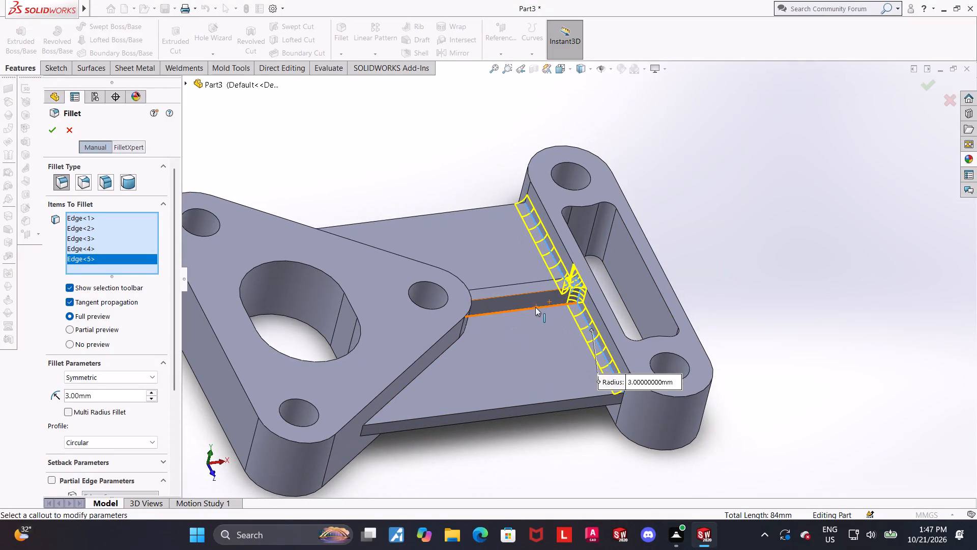
middle_click_drag(521, 295, 640, 397)
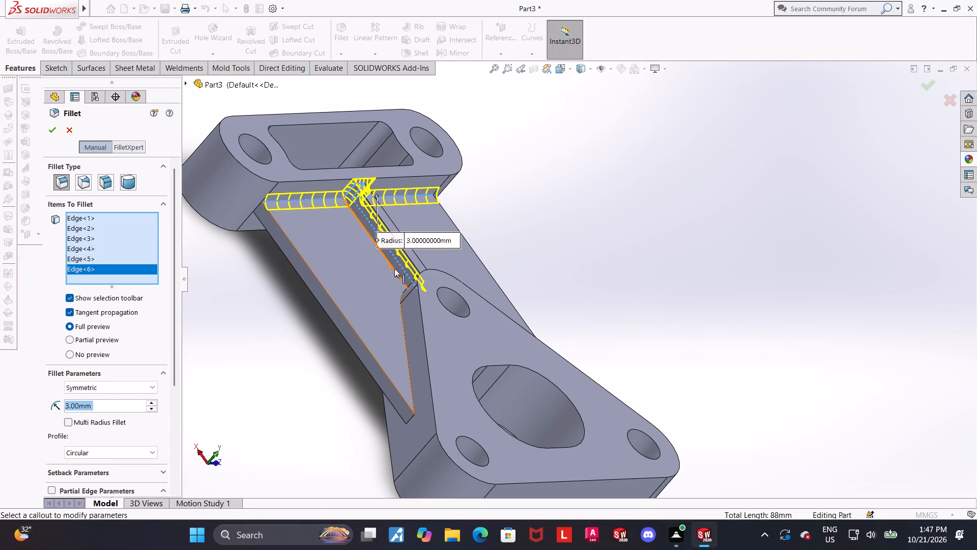
left_click(396, 271)
left_click(402, 333)
middle_click_drag(463, 318, 454, 318)
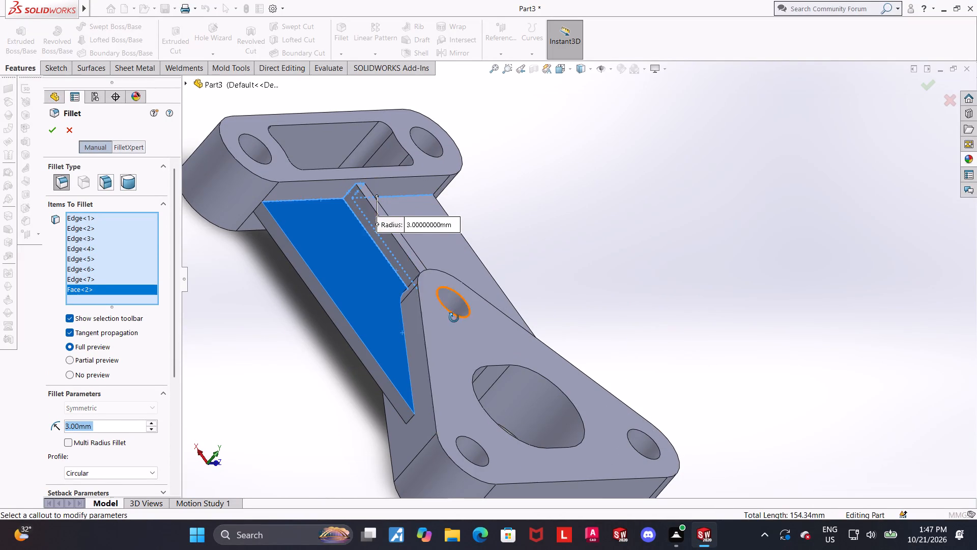
middle_click_drag(454, 318, 419, 319)
right_click(102, 293)
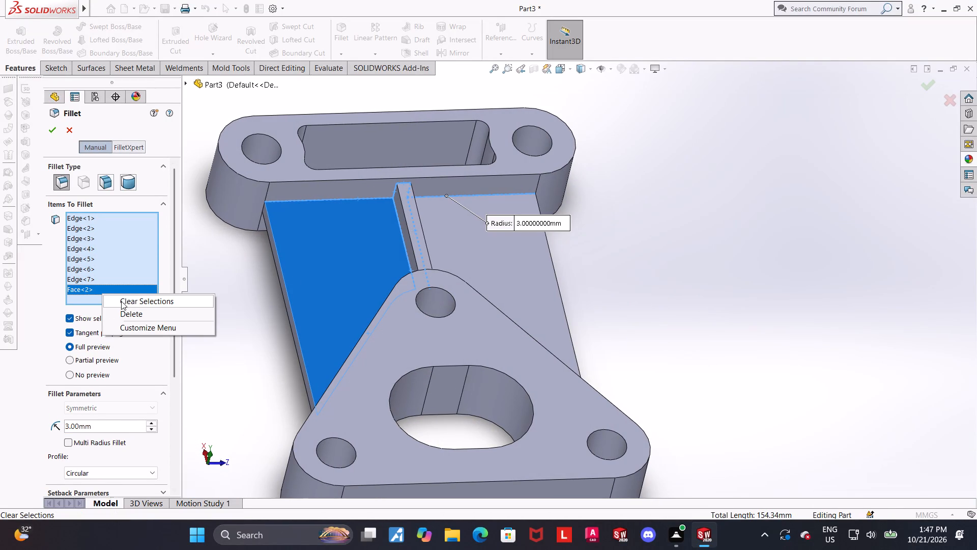
left_click(124, 312)
middle_click_drag(476, 352, 595, 390)
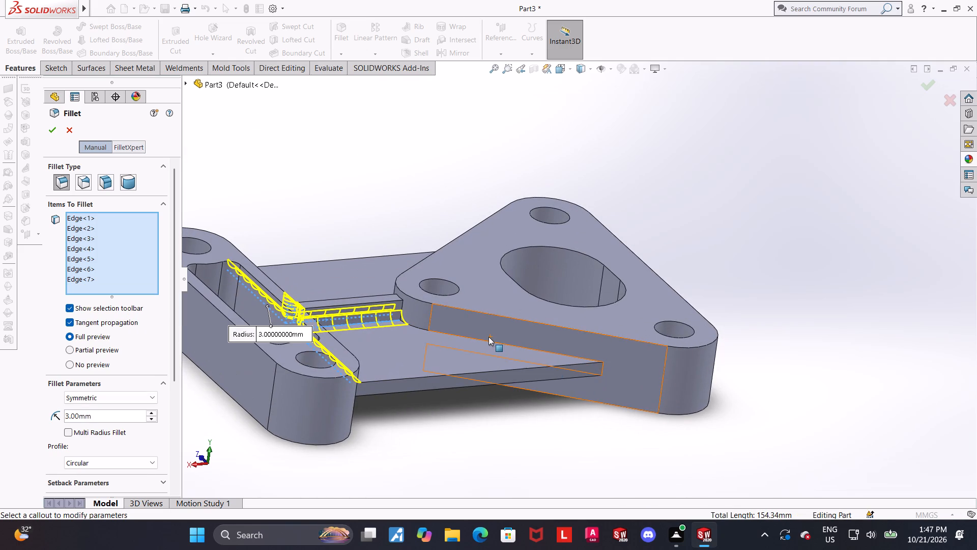
Add the edges where the web's upper face meets the triangular plate on both sides of the rib to the fillet.
left_click(489, 340)
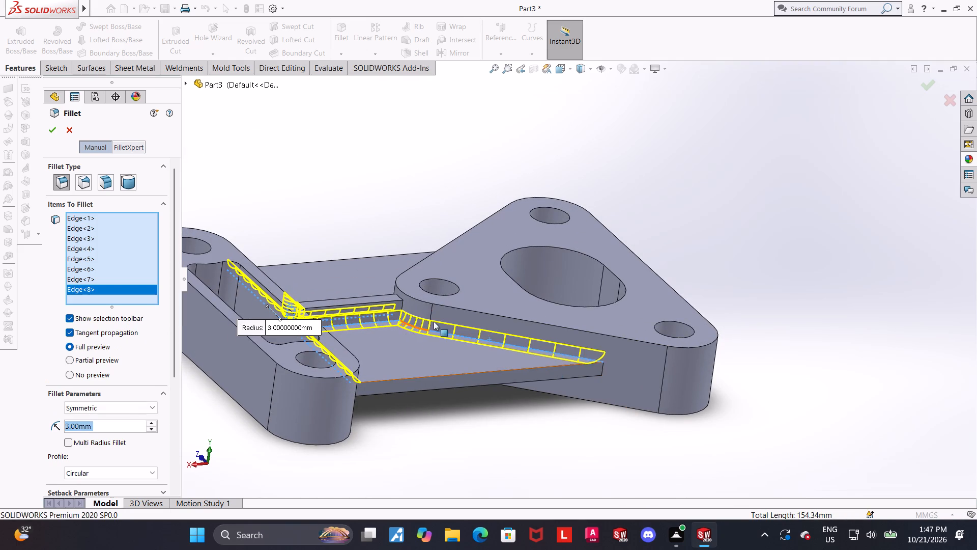
scroll(458, 308, "up", 4)
middle_click_drag(447, 309, 625, 384)
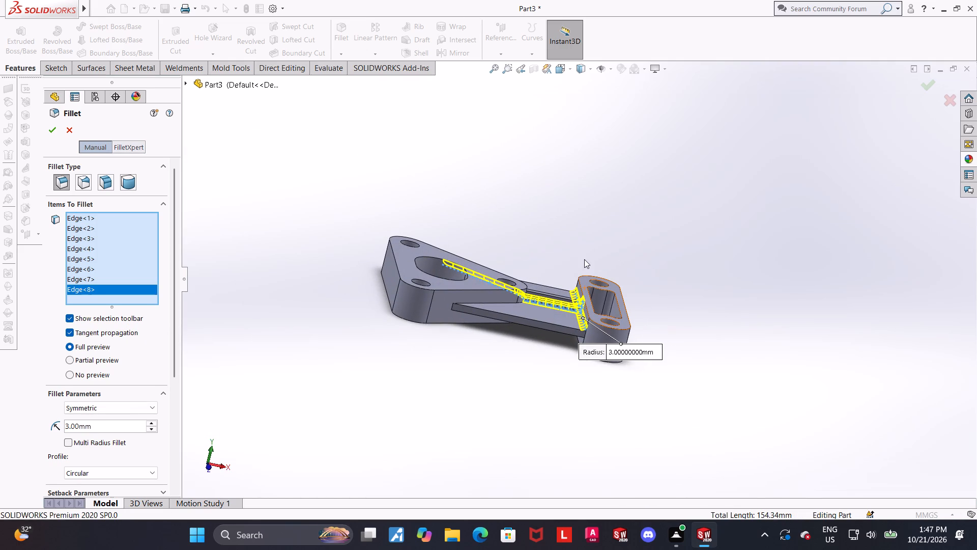
scroll(554, 245, "down", 2)
scroll(495, 296, "down", 3)
middle_click_drag(494, 344, 486, 369)
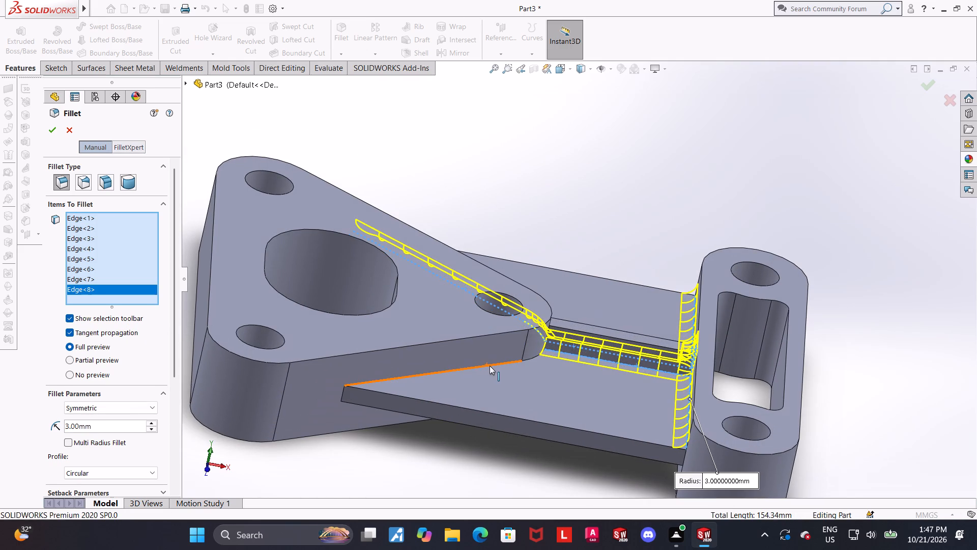
left_click(490, 366)
scroll(505, 387, "up", 2)
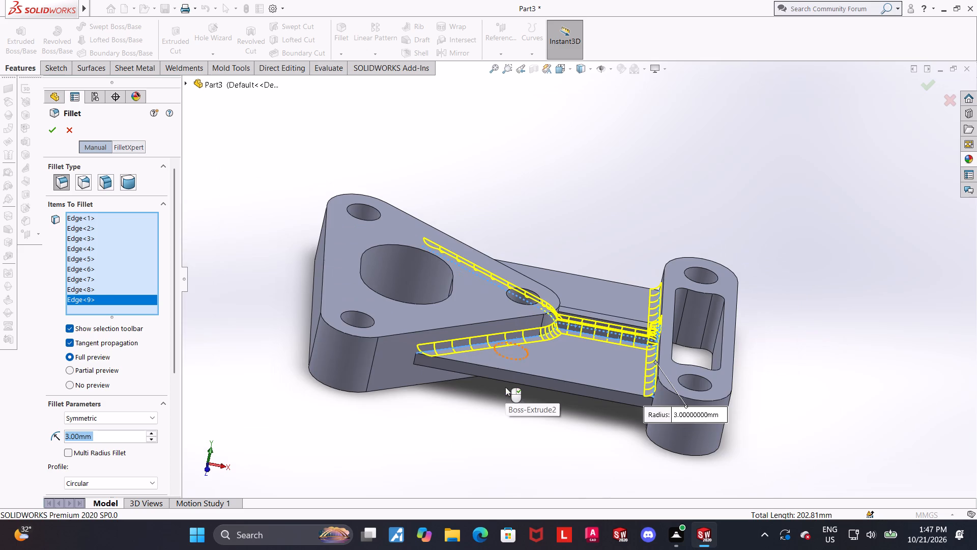
Add the rib's top edge and its two vertical edges at the triangular plate, above the web, to the 3 mm fillet.
middle_click_drag(577, 352, 533, 352)
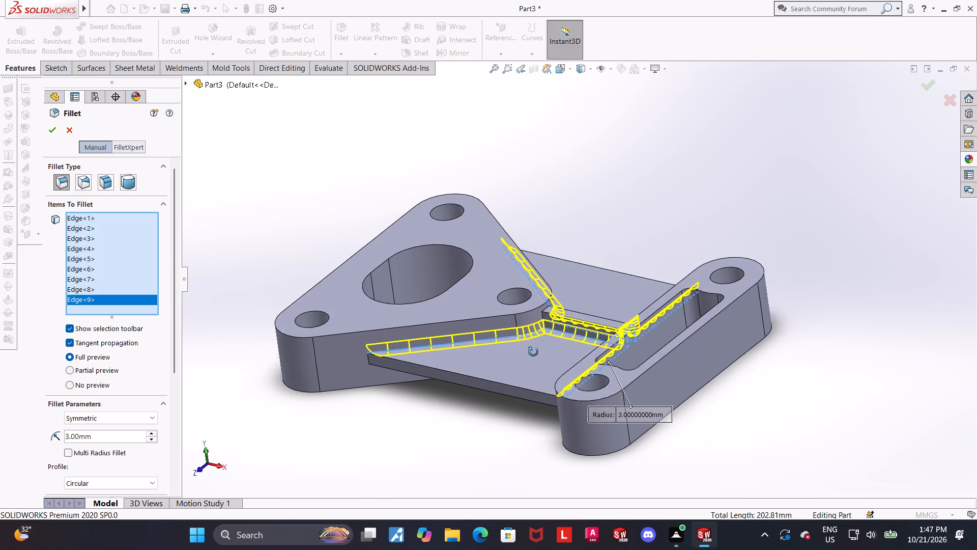
middle_click_drag(533, 352, 533, 350)
scroll(558, 304, "down", 4)
left_click(538, 305)
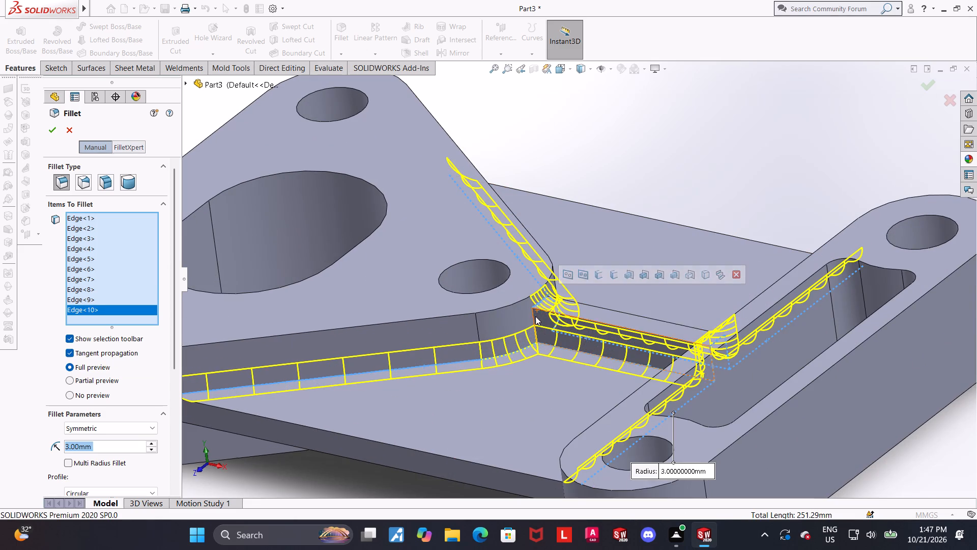
scroll(535, 317, "up", 3)
scroll(680, 370, "down", 2)
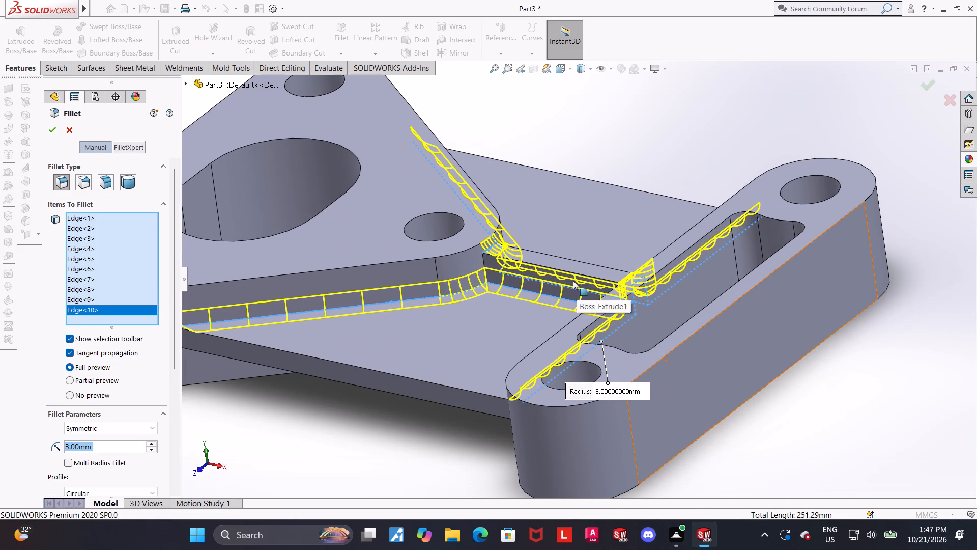
scroll(497, 241, "down", 4)
left_click(493, 294)
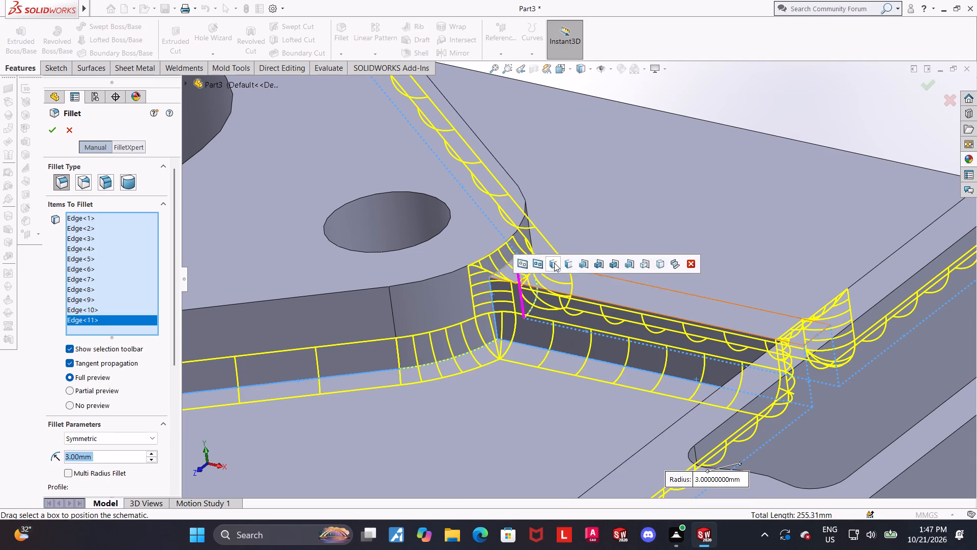
middle_click_drag(552, 258, 491, 285)
middle_click_drag(607, 285, 515, 339)
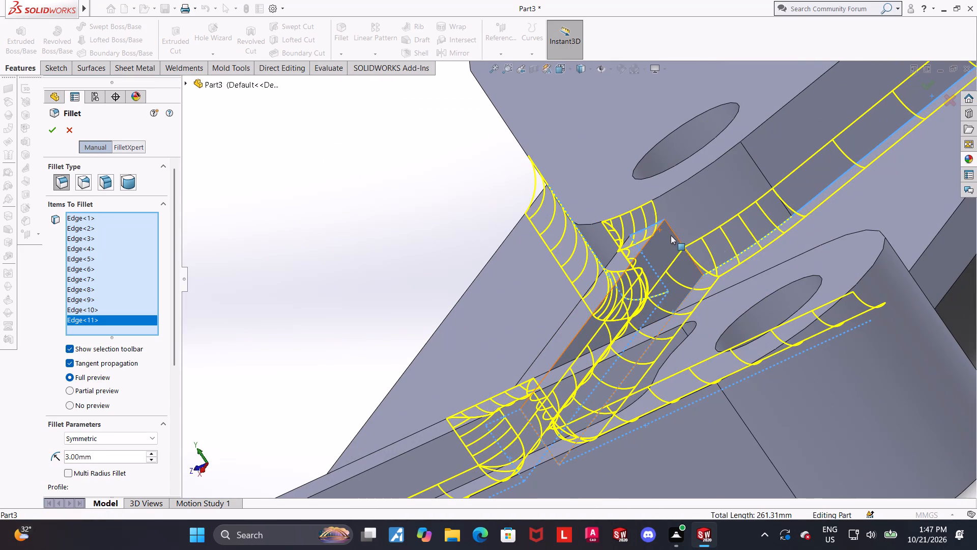
left_click(673, 229)
Add the web's two short vertical end edges at the link, one on each outer side, to the fillet.
scroll(669, 247, "up", 5)
middle_click_drag(643, 321, 764, 276)
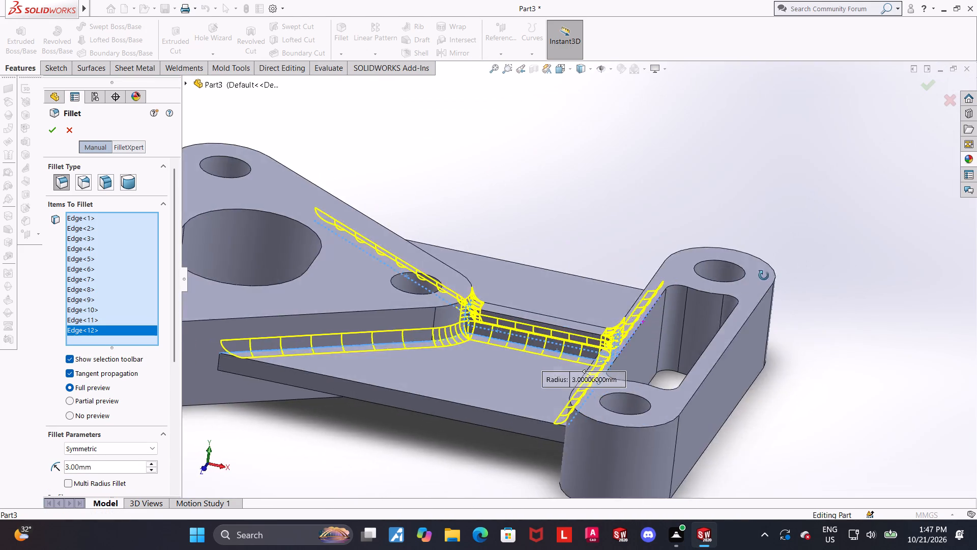
middle_click_drag(764, 276, 536, 427)
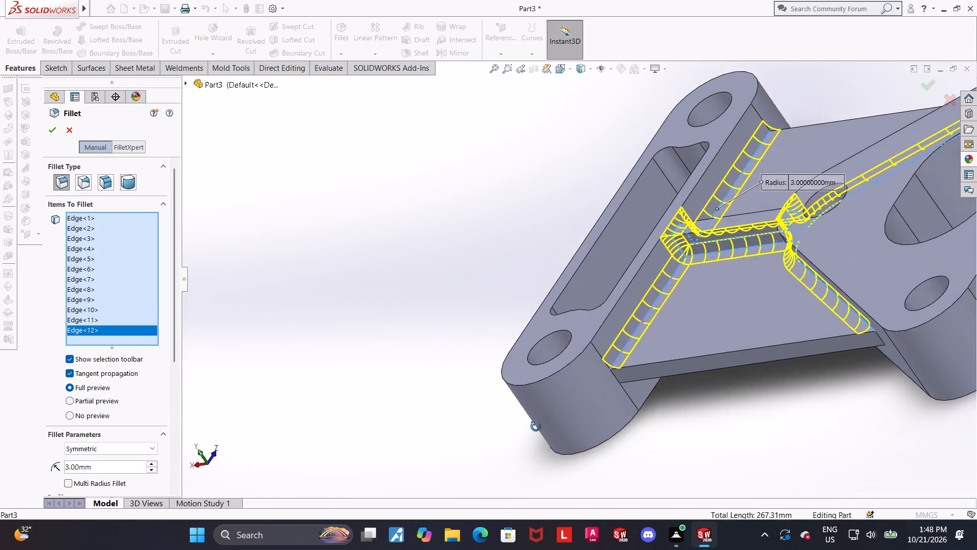
middle_click_drag(536, 427, 542, 426)
scroll(643, 439, "up", 5)
scroll(896, 217, "down", 4)
middle_click_drag(756, 222, 771, 294)
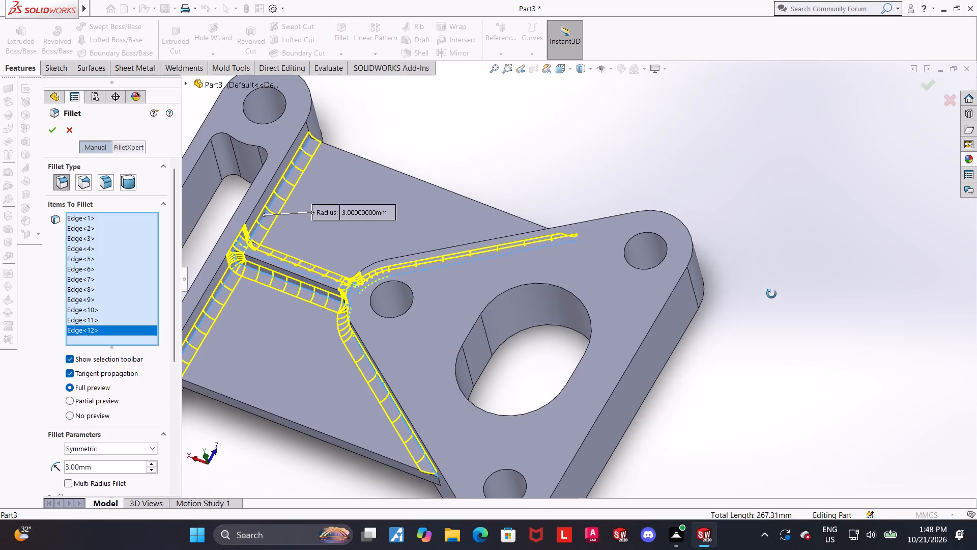
middle_click_drag(771, 294, 770, 275)
scroll(770, 274, "up", 3)
scroll(449, 314, "down", 2)
middle_click_drag(398, 388, 395, 356)
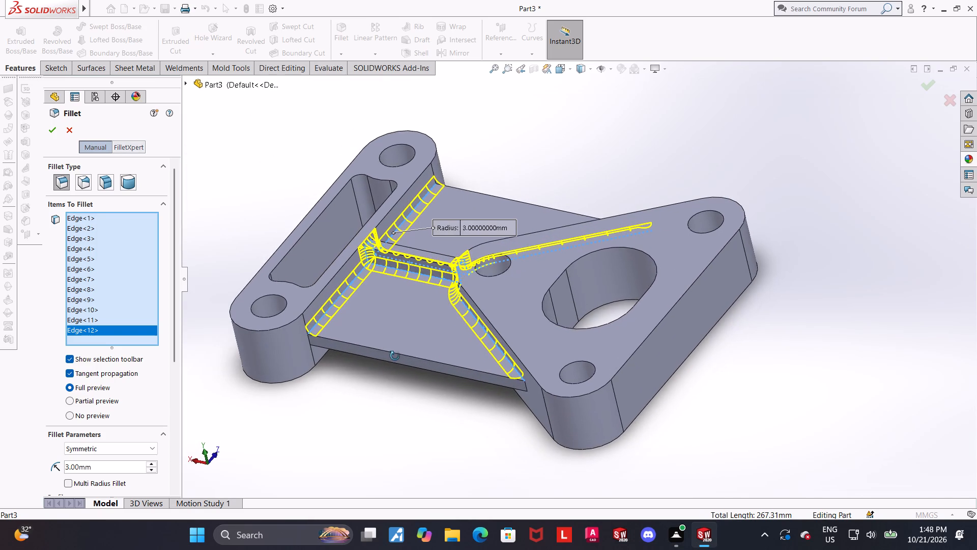
middle_click_drag(395, 356, 396, 352)
scroll(400, 346, "down", 1)
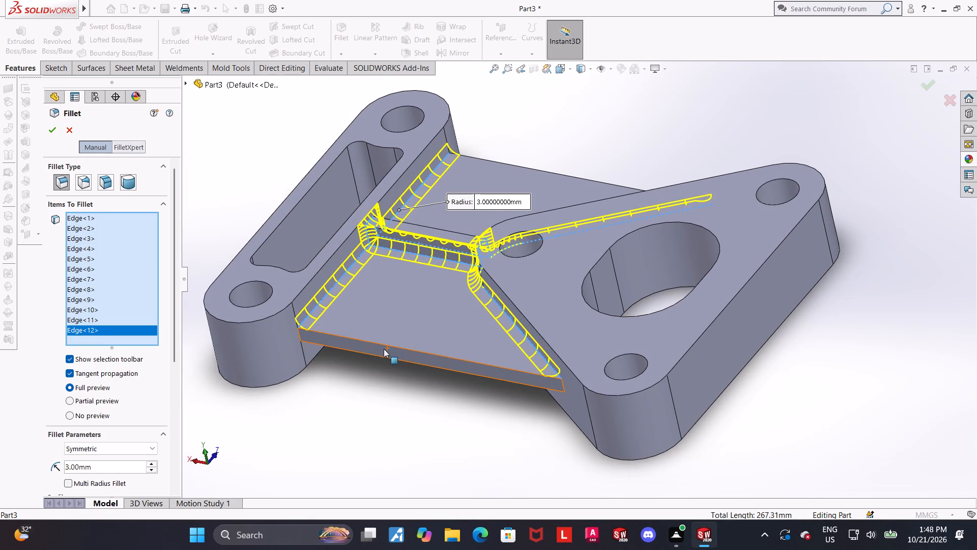
scroll(376, 360, "up", 1)
middle_click_drag(375, 374, 367, 358)
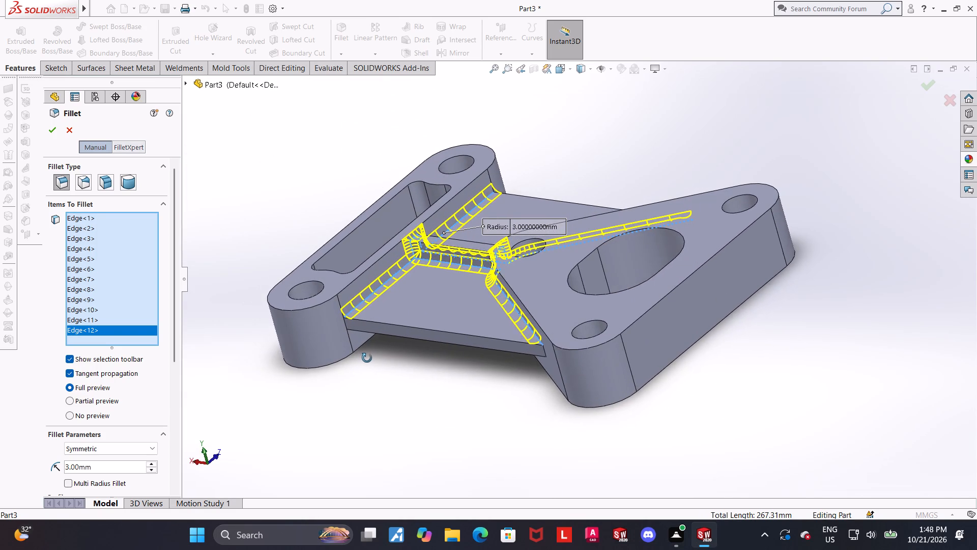
middle_click_drag(367, 358, 368, 351)
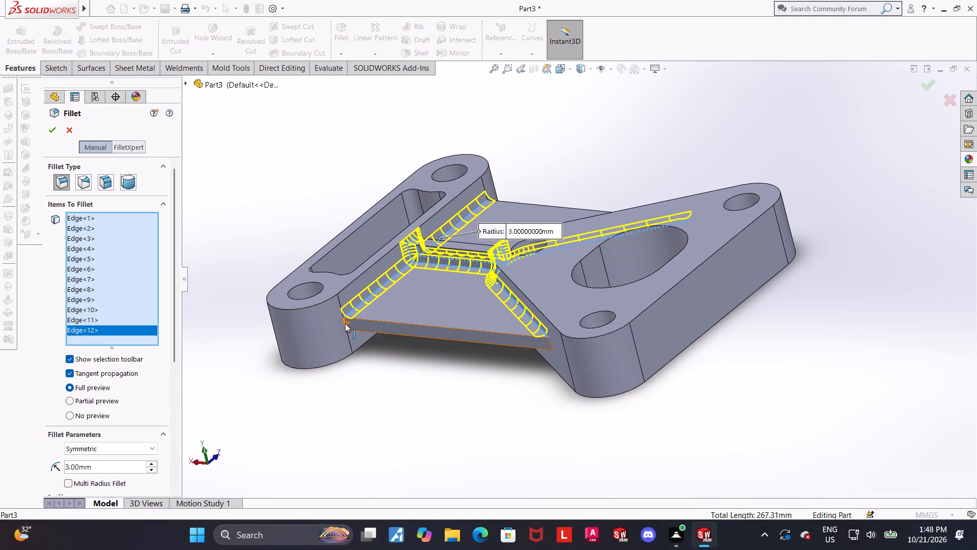
left_click(345, 323)
middle_click_drag(536, 184, 396, 294)
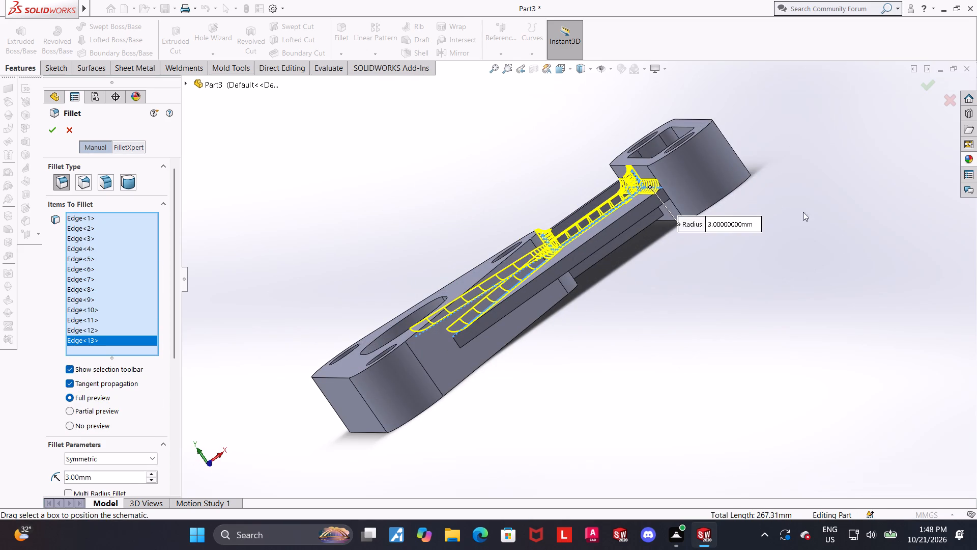
left_click(667, 194)
Examine the fillet preview around the link, the rib and the triangular plate from several angles.
middle_click_drag(711, 279, 747, 271)
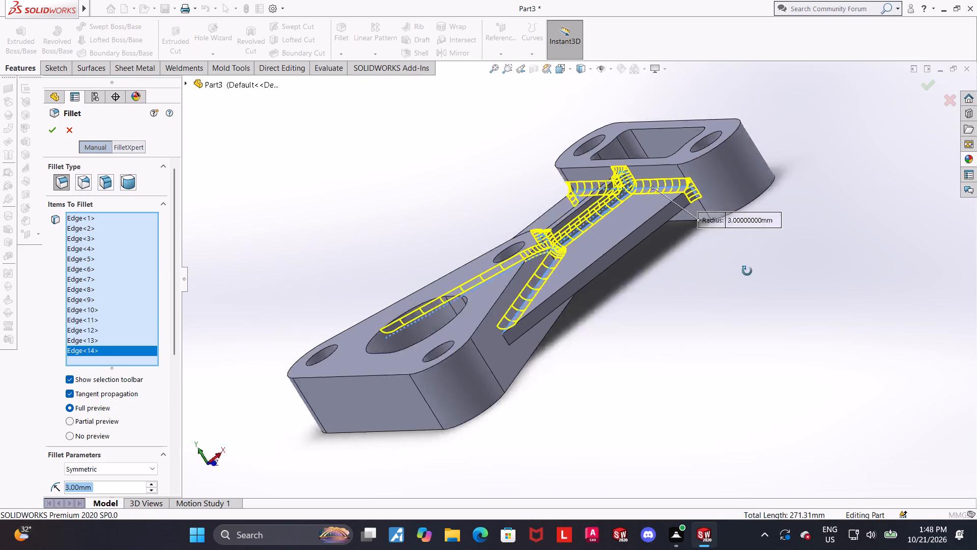
middle_click_drag(747, 271, 814, 213)
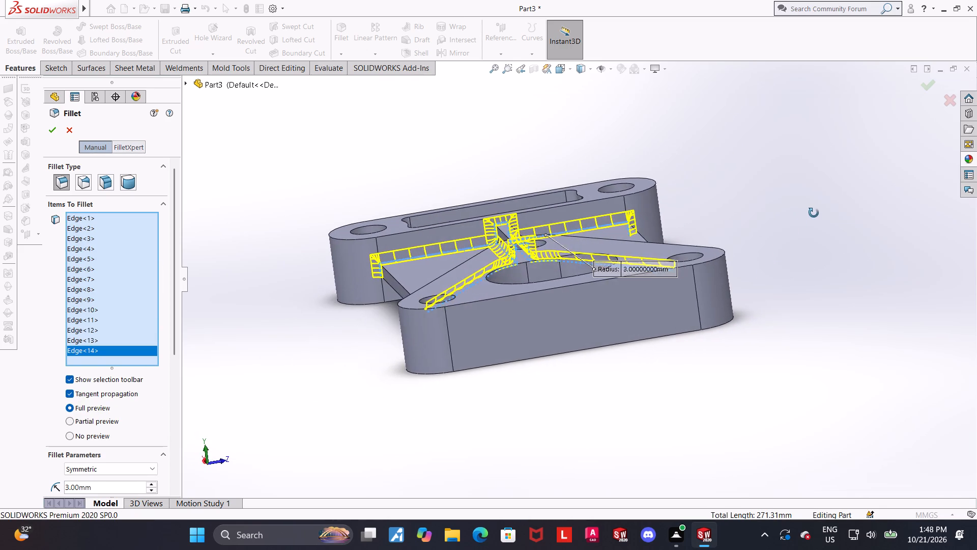
middle_click_drag(814, 213, 829, 219)
middle_click_drag(691, 319, 721, 318)
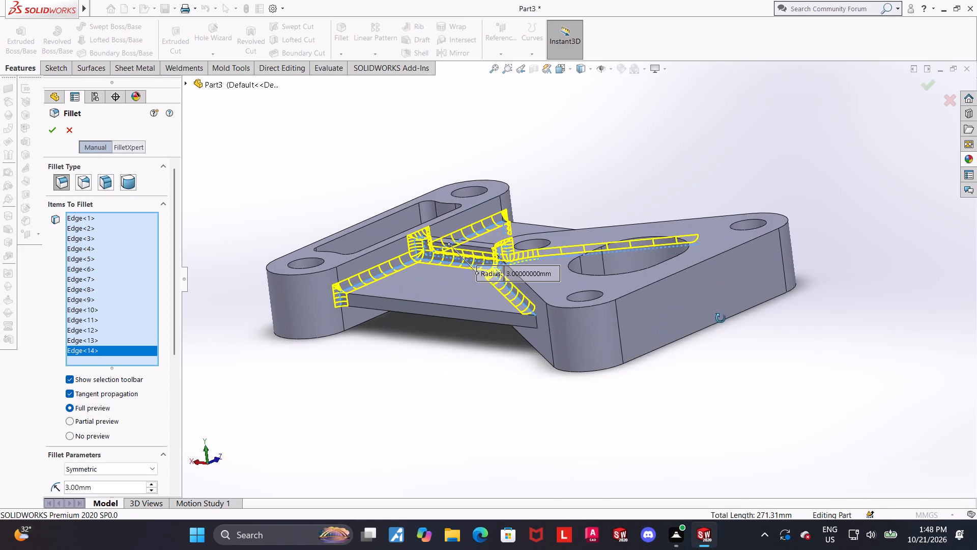
middle_click_drag(721, 318, 734, 310)
scroll(496, 331, "up", 1)
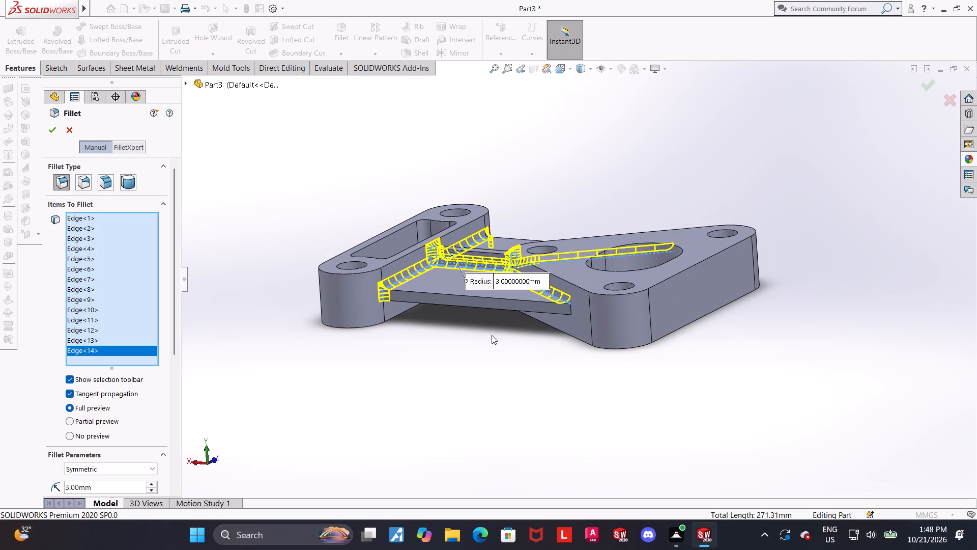
scroll(407, 320, "down", 2)
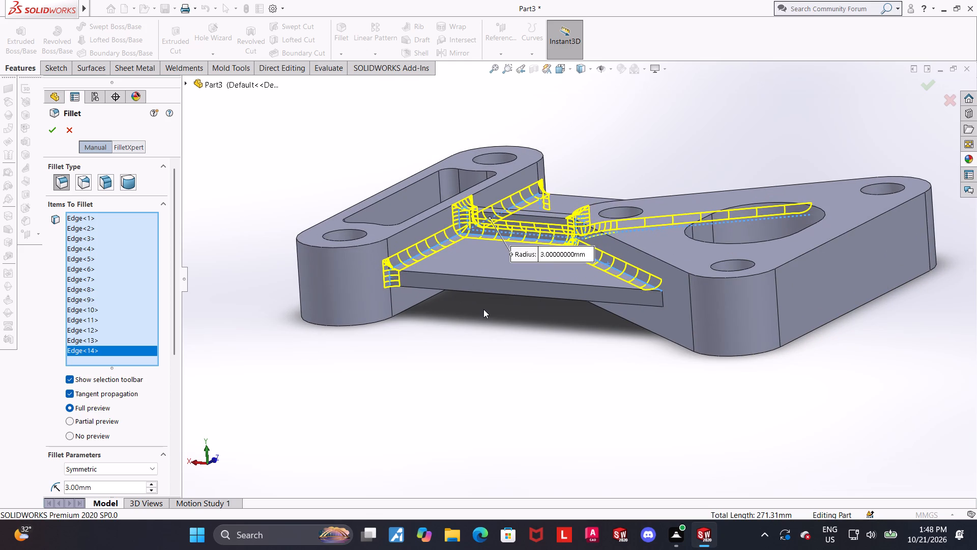
scroll(491, 204, "down", 3)
middle_click_drag(486, 266, 486, 299)
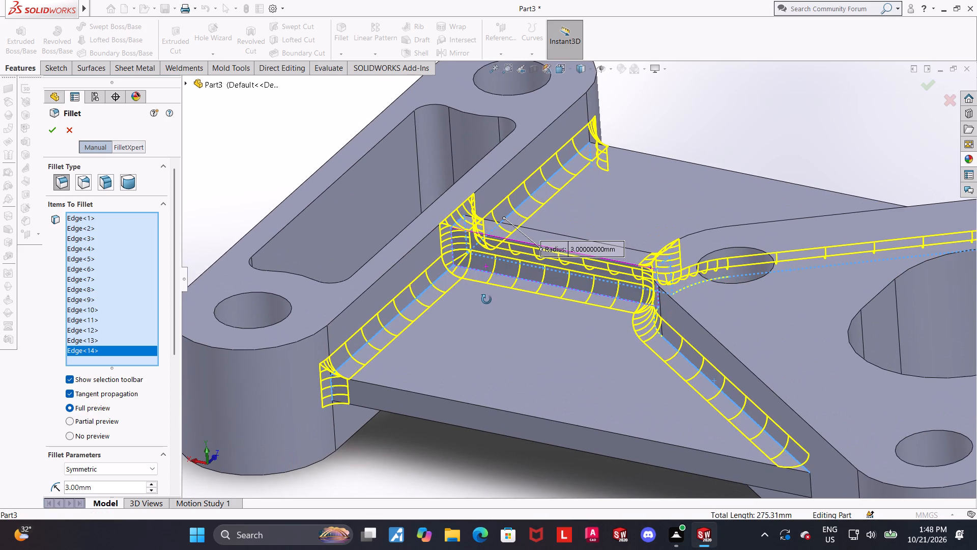
middle_click_drag(486, 299, 475, 334)
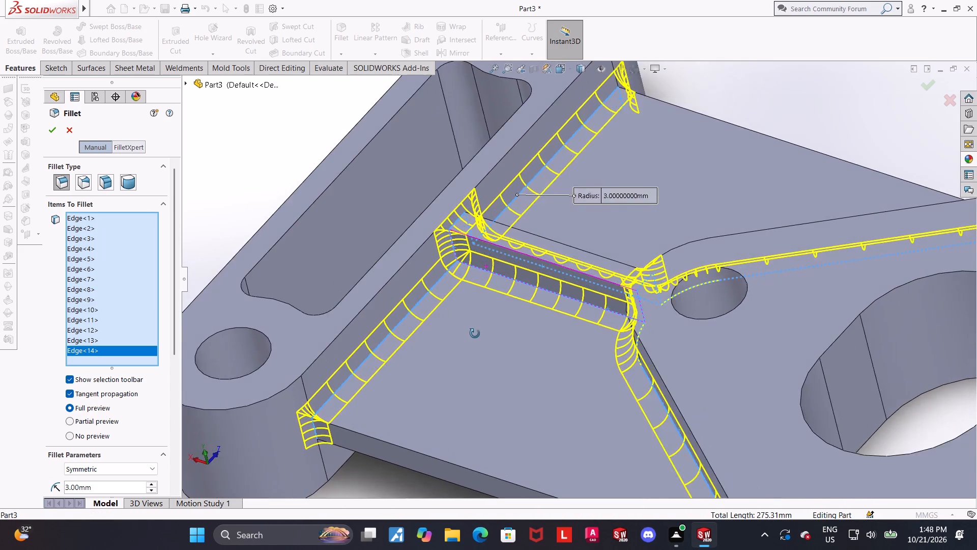
middle_click_drag(475, 334, 406, 336)
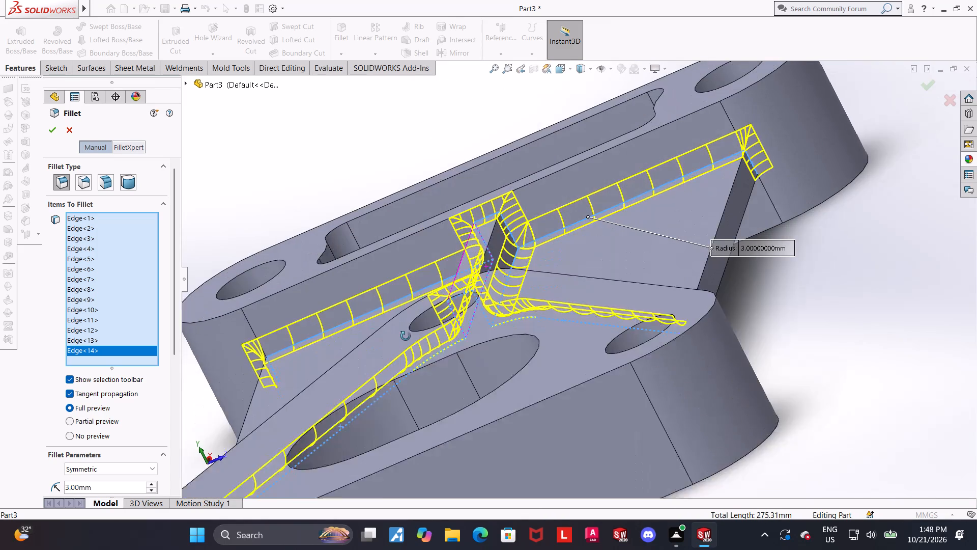
middle_click_drag(406, 336, 445, 323)
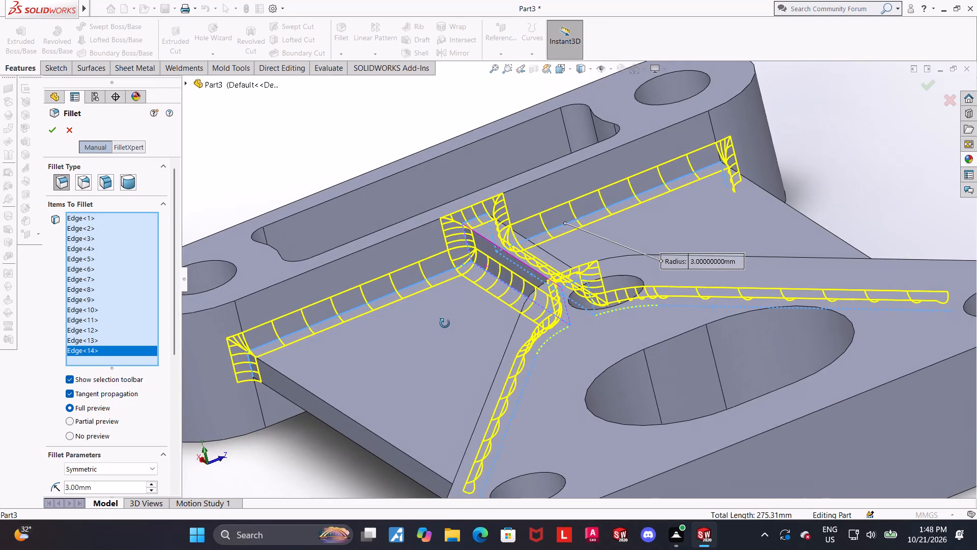
middle_click_drag(445, 323, 444, 323)
scroll(448, 332, "up", 4)
middle_click_drag(464, 367, 489, 343)
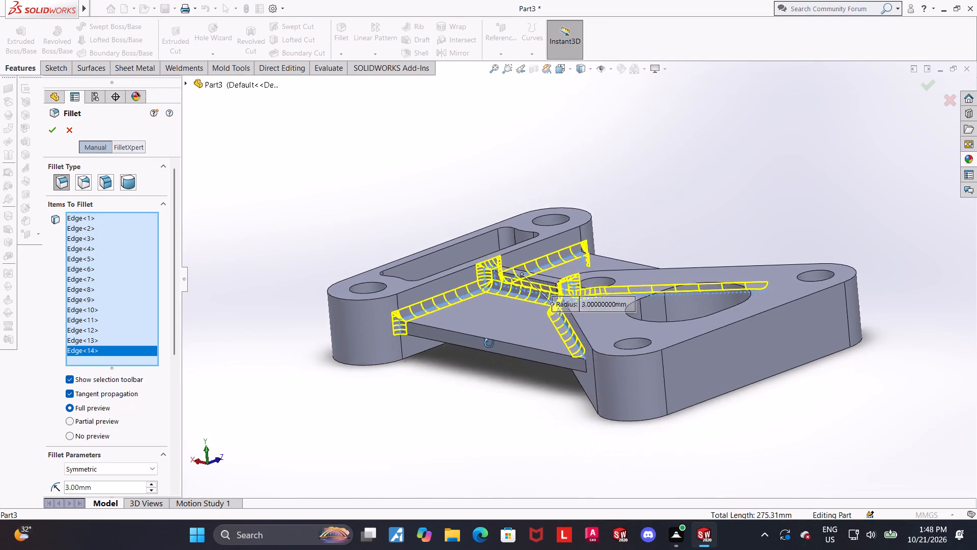
Add the two edges where the web's underside meets the link, one on each side of the rib, to the fillet.
middle_click_drag(489, 343, 512, 219)
middle_click_drag(518, 290, 524, 188)
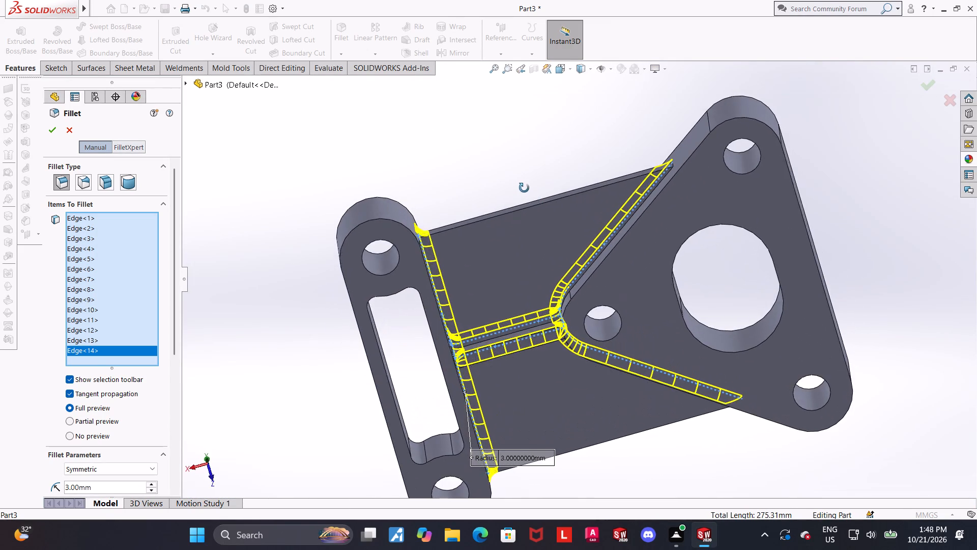
middle_click_drag(524, 188, 564, 184)
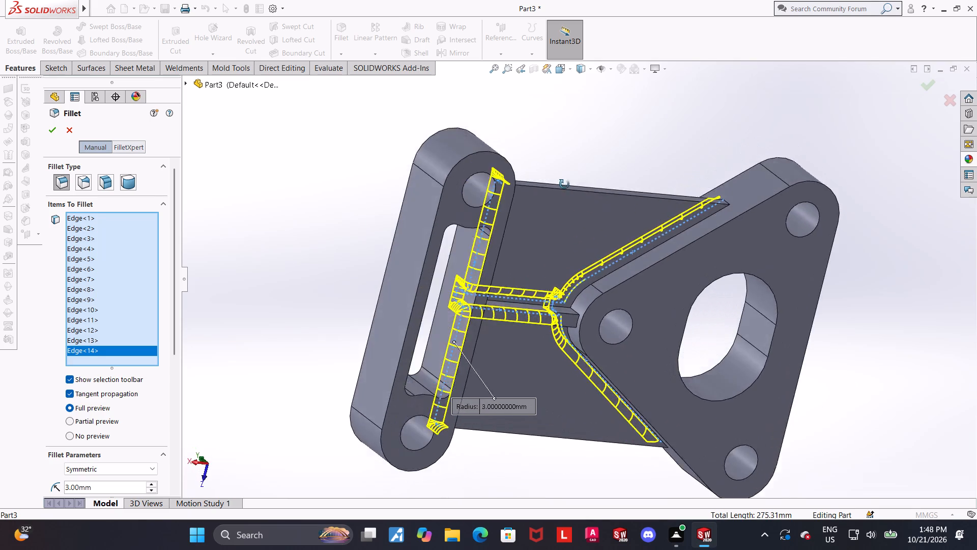
middle_click_drag(564, 184, 506, 84)
scroll(541, 199, "down", 3)
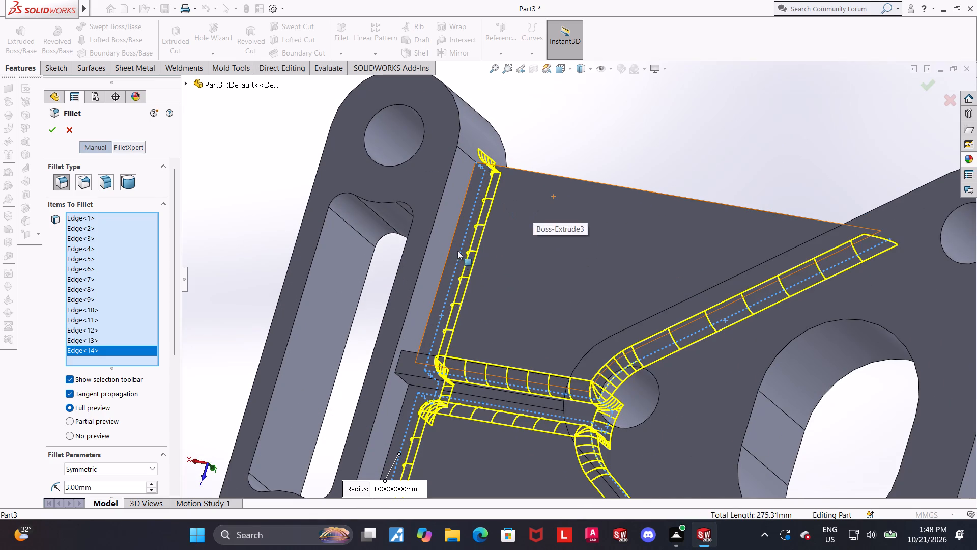
left_click(449, 256)
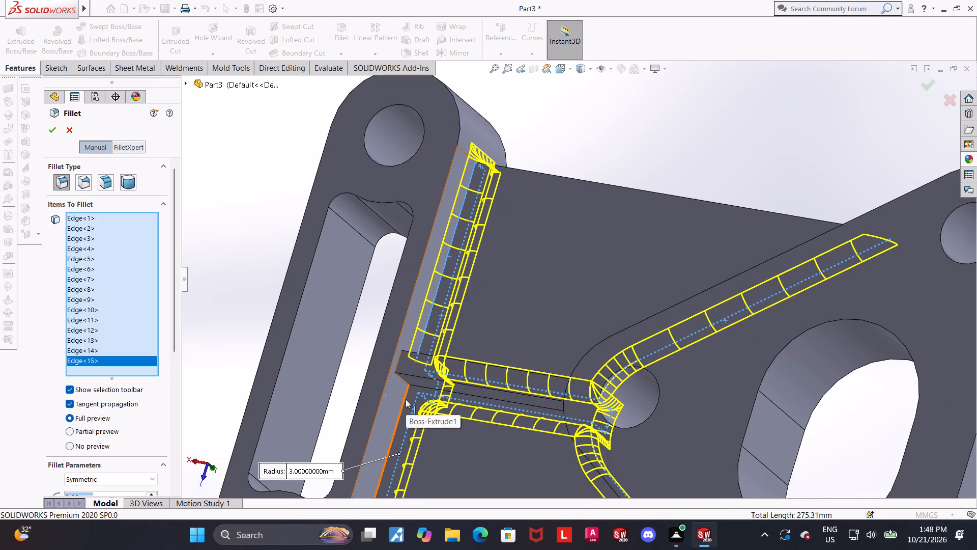
left_click(406, 399)
Add the rib's two vertical edges and its bottom edge at the link, below the web, to the fillet.
left_click(401, 380)
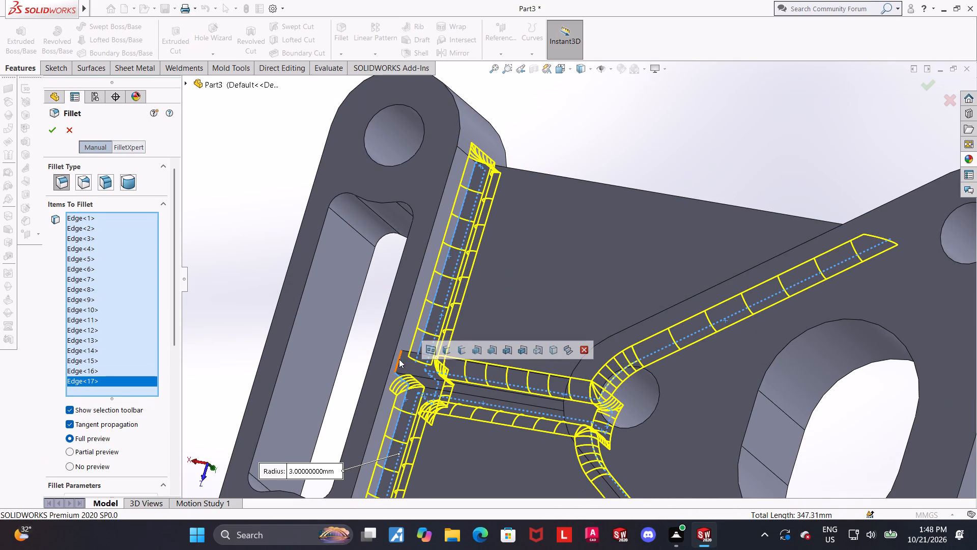
left_click(399, 359)
middle_click_drag(400, 335, 398, 437)
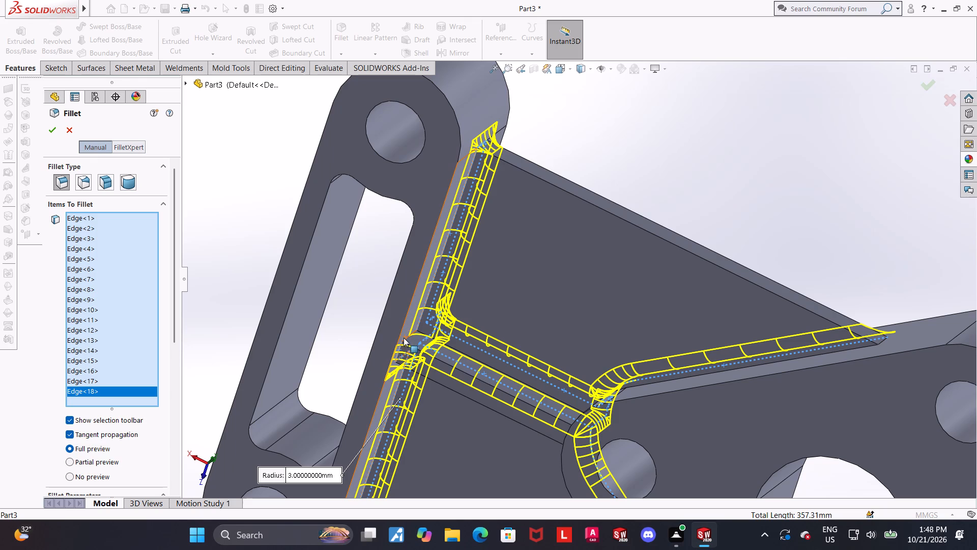
left_click(405, 338)
Add the two long edges where the rib meets the web's underside to the fillet.
middle_click_drag(443, 371, 470, 215)
scroll(450, 358, "up", 1)
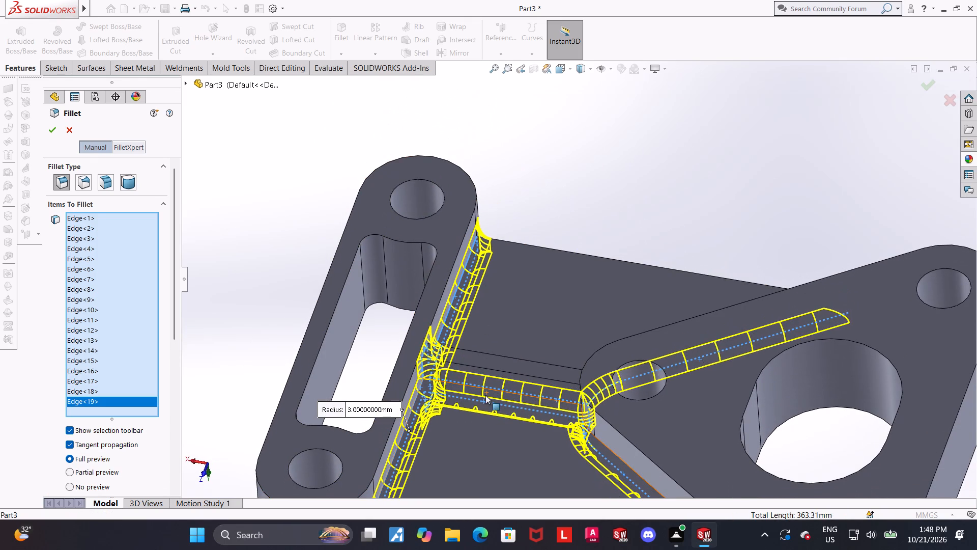
left_click(499, 392)
middle_click_drag(513, 335, 506, 388)
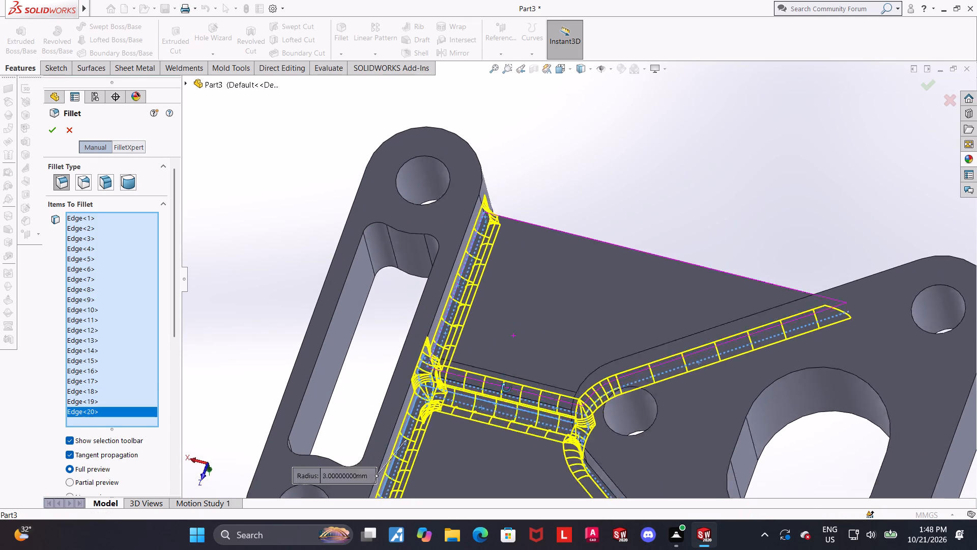
middle_click_drag(506, 388, 485, 526)
scroll(533, 388, "down", 5)
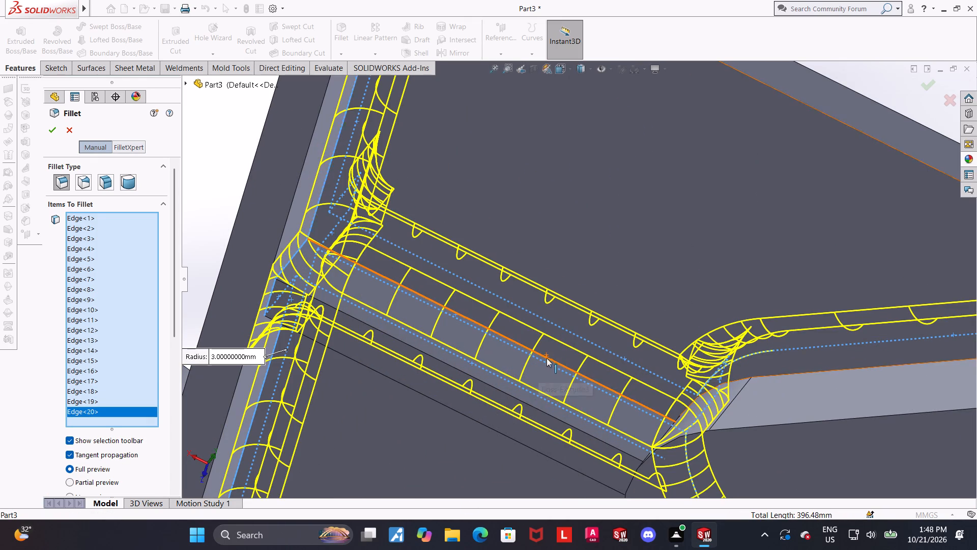
left_click(547, 359)
Add the edges where the web's underside meets the triangular plate on both sides of the rib to the fillet.
left_click(777, 374)
scroll(777, 373, "up", 5)
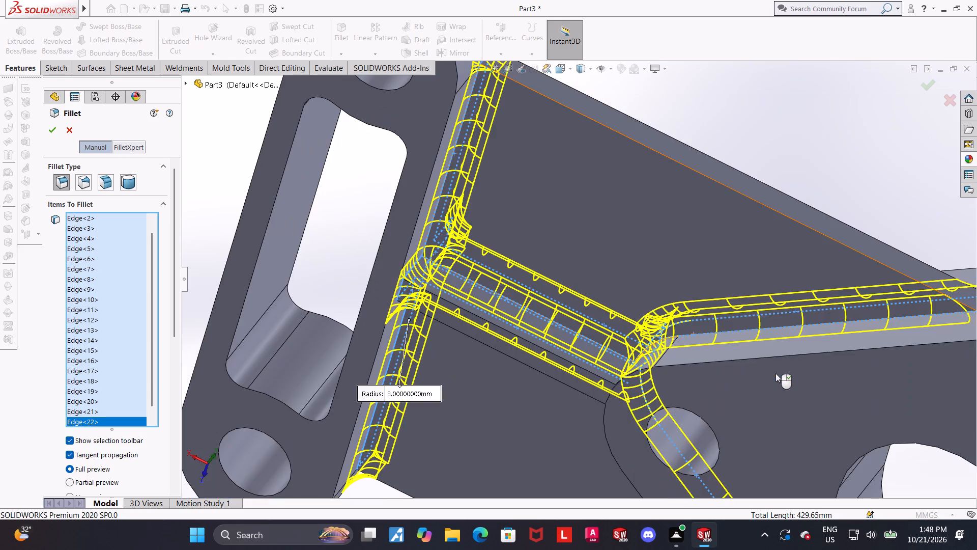
middle_click_drag(745, 414, 794, 232)
scroll(778, 281, "up", 3)
scroll(667, 414, "down", 4)
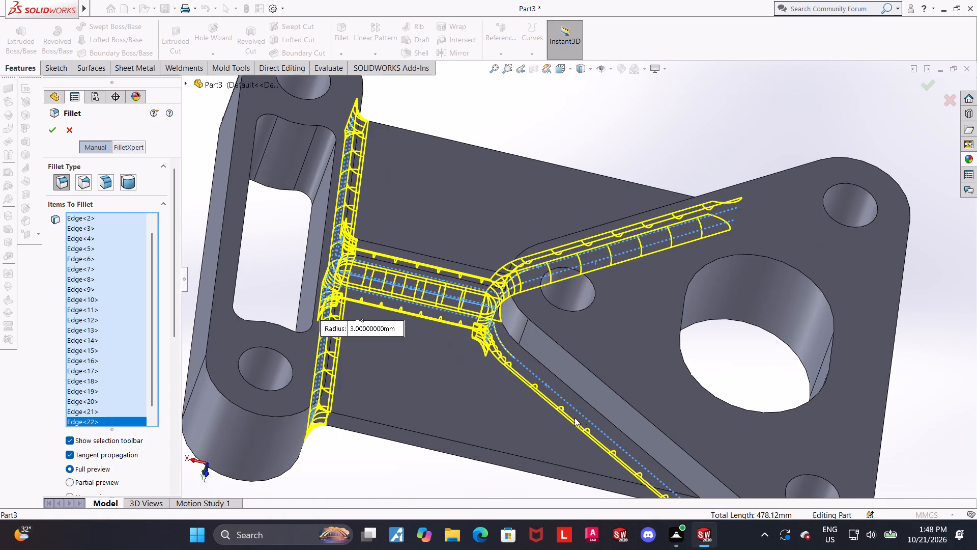
left_click(588, 407)
middle_click_drag(463, 280, 515, 330)
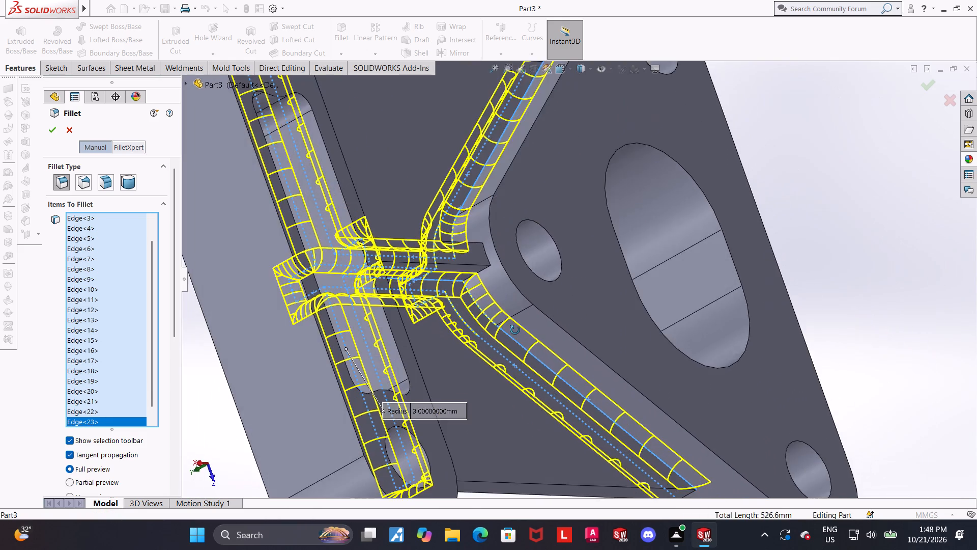
Add the rib's two vertical edges and bottom edge at the triangular plate, below the web, and apply the 3 mm fillet.
middle_click_drag(515, 330, 516, 338)
scroll(489, 257, "down", 5)
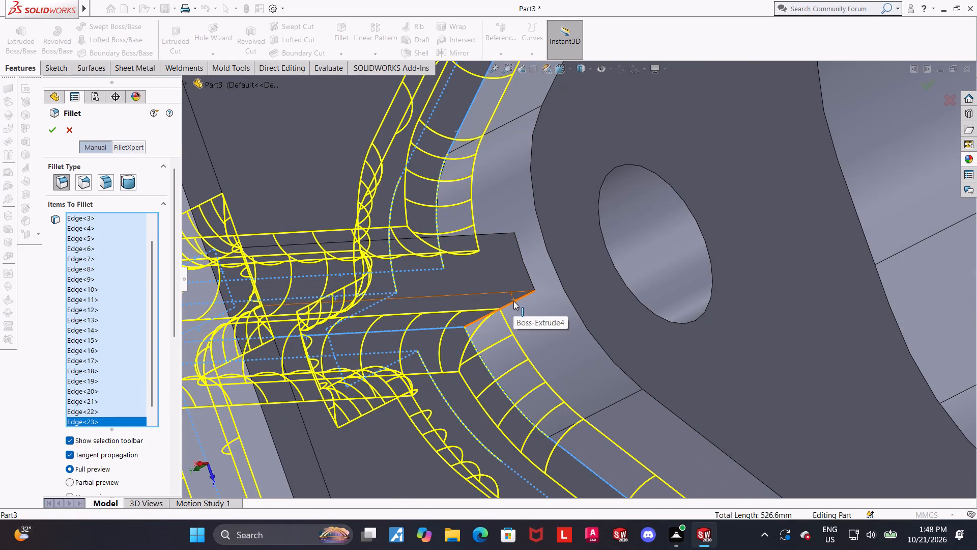
left_click(513, 301)
middle_click_drag(500, 244, 526, 329)
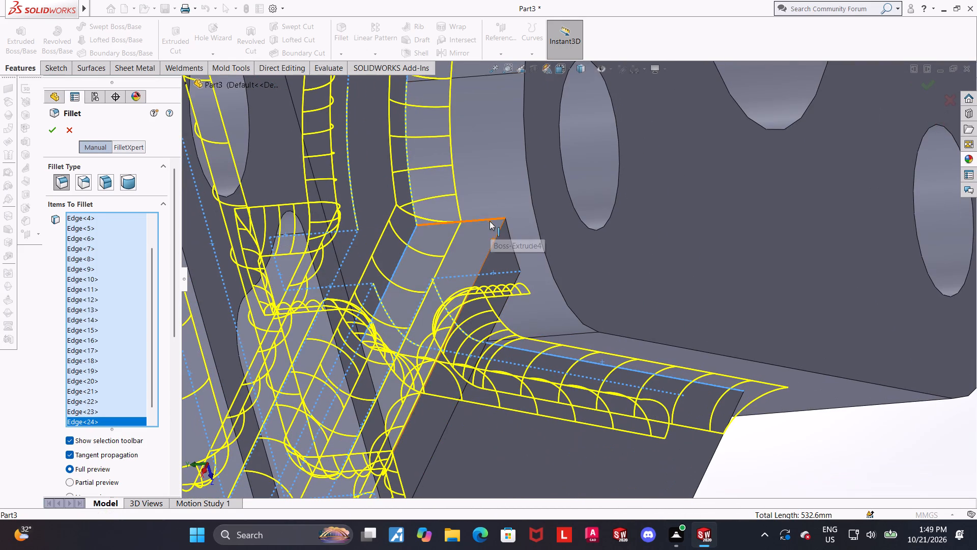
left_click(490, 221)
left_click(510, 236)
middle_click_drag(499, 263, 432, 205)
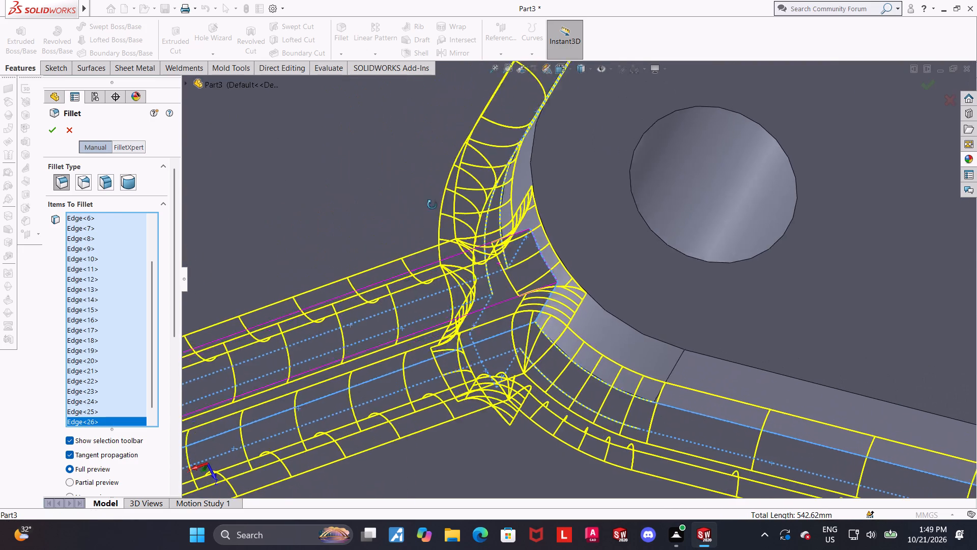
middle_click_drag(432, 205, 428, 204)
scroll(440, 231, "up", 4)
middle_click_drag(451, 270, 438, 260)
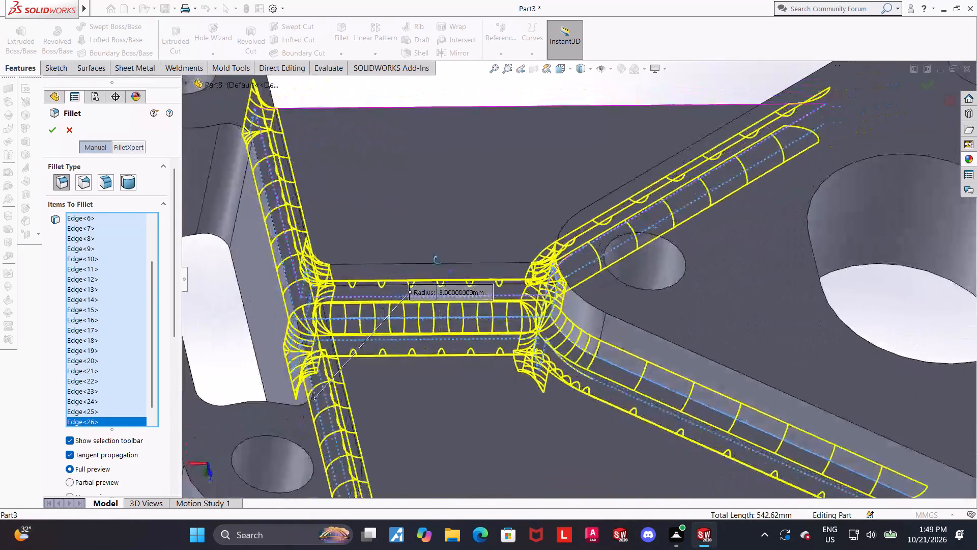
middle_click_drag(438, 260, 401, 251)
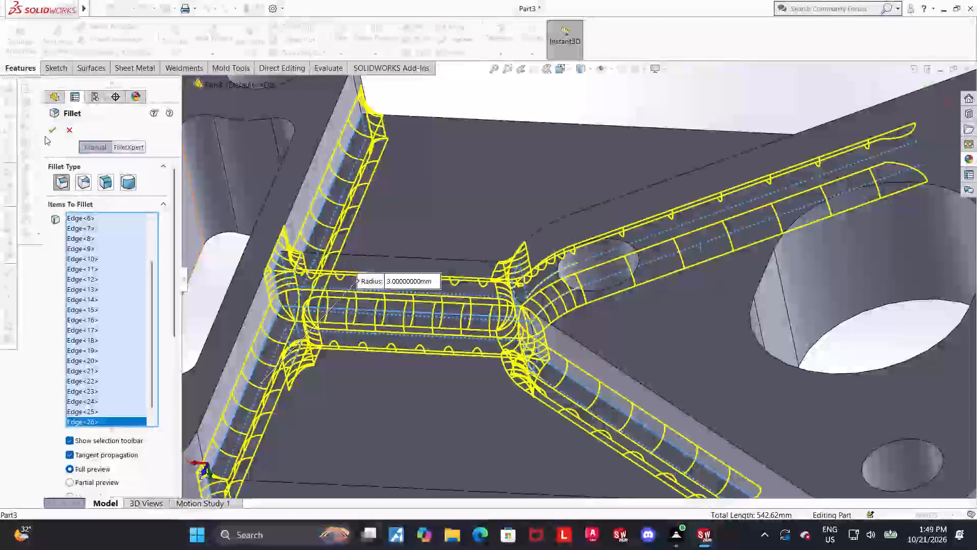
left_click(52, 128)
scroll(505, 276, "up", 6)
left_click(835, 339)
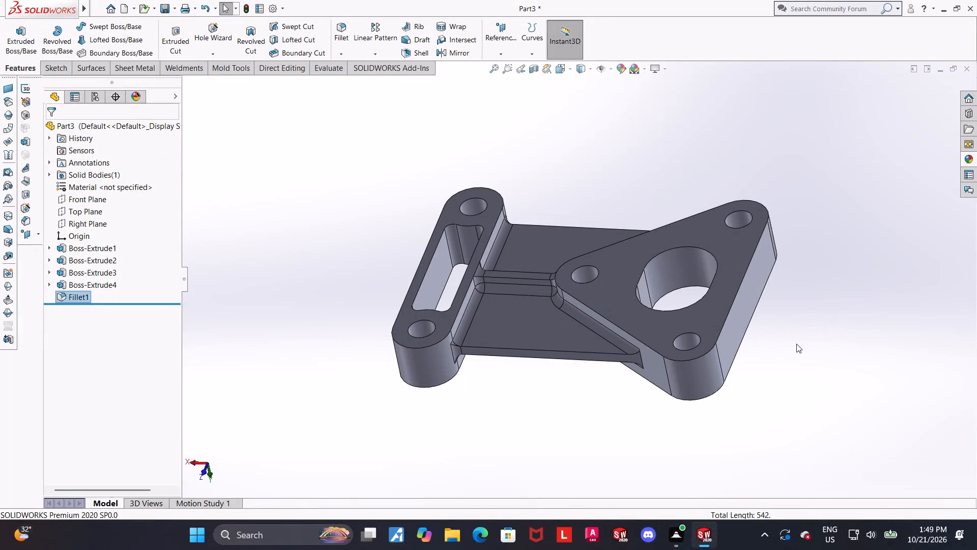
Measure the rounded corner fillet face where the rib and web meet the triangular plate.
key("ctrl+7")
scroll(729, 354, "up", 2)
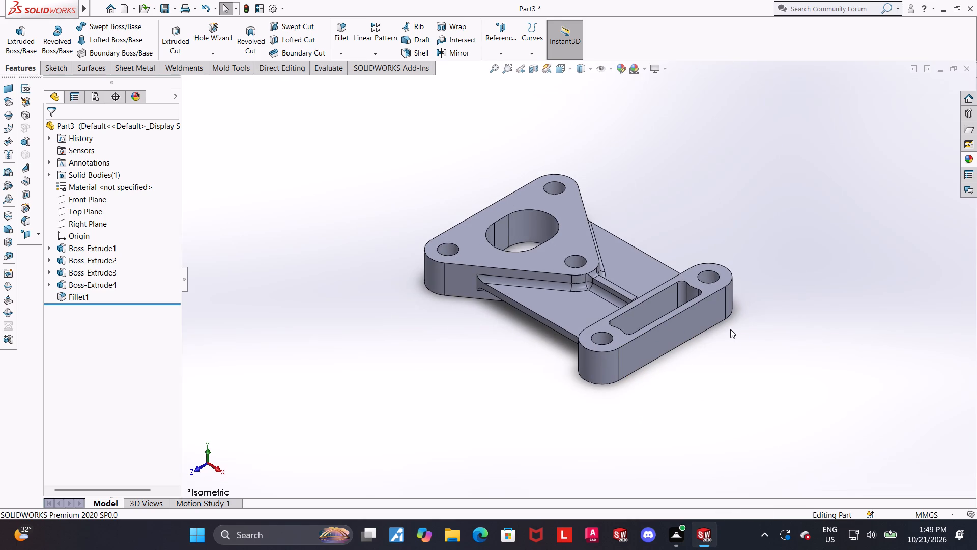
scroll(727, 331, "down", 1)
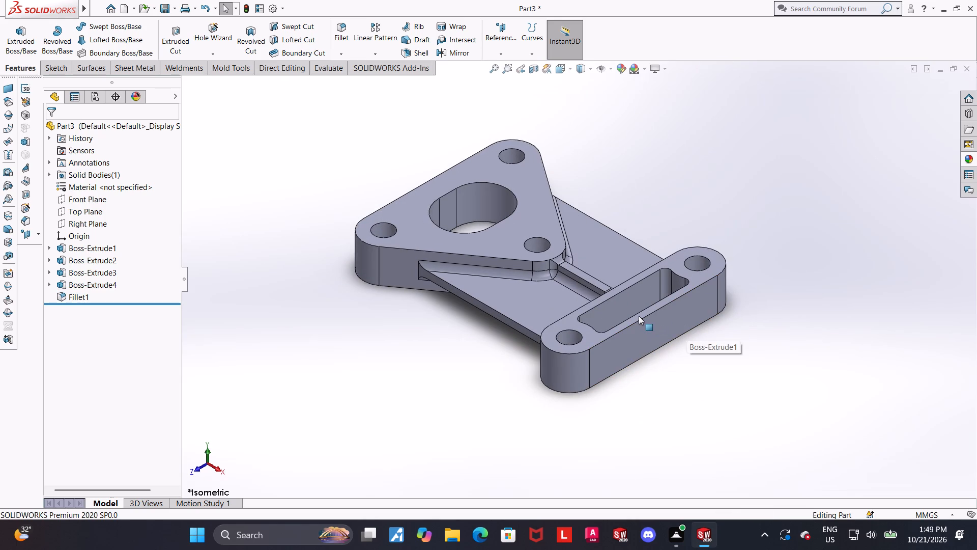
scroll(599, 257, "down", 5)
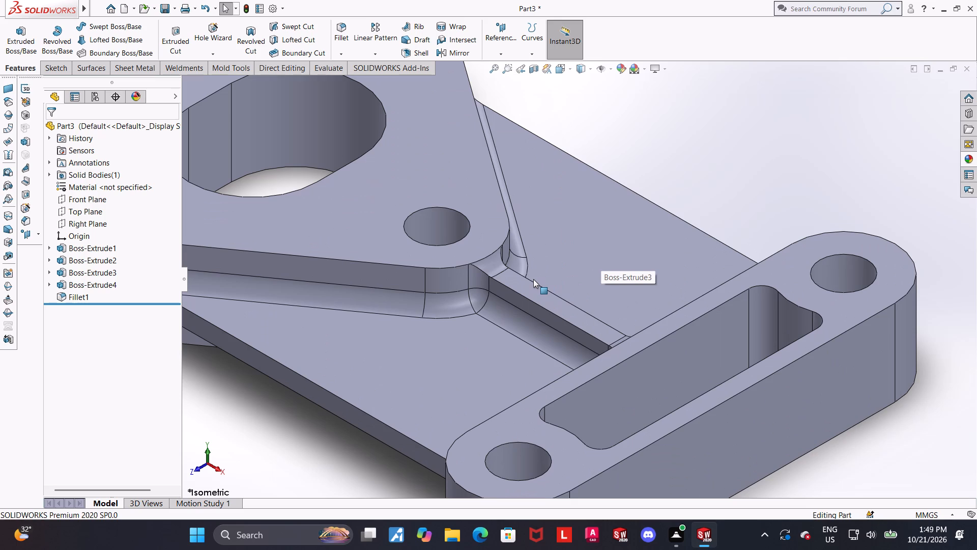
scroll(533, 279, "down", 2)
left_click(334, 71)
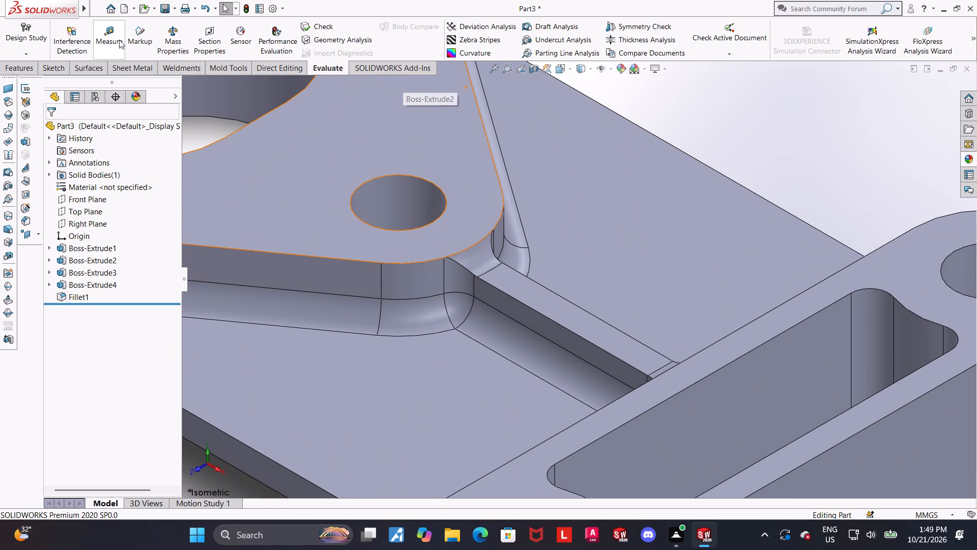
left_click(114, 31)
left_click(463, 304)
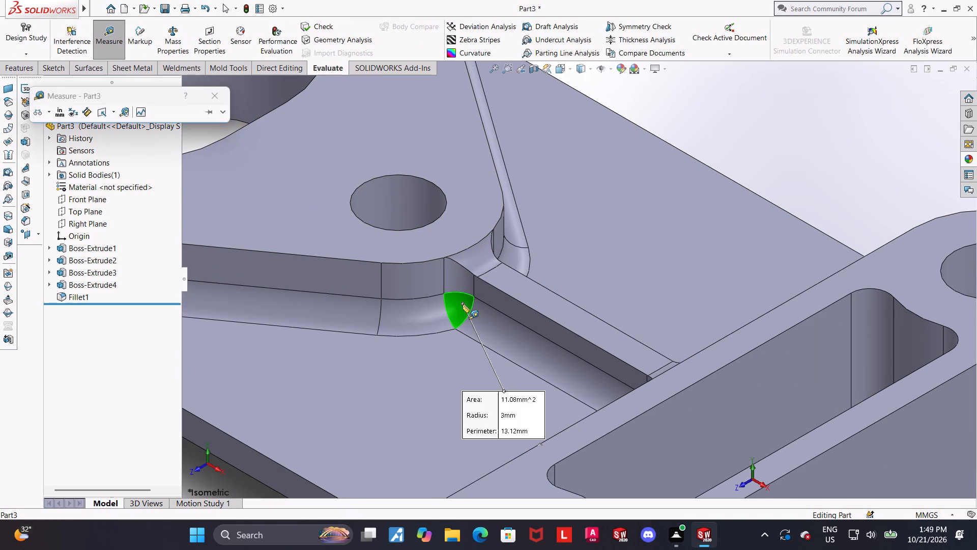
key("Escape")
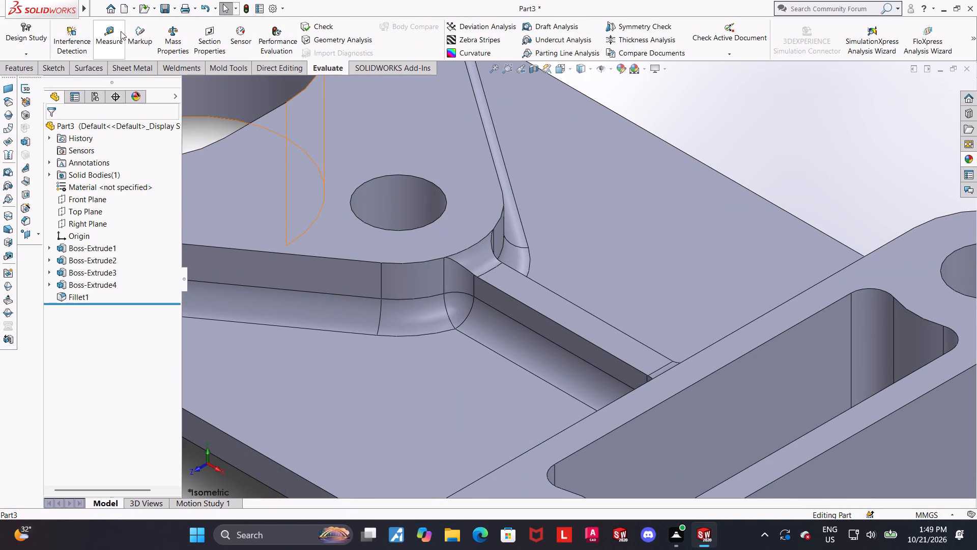
Measure the corner fillet face where the rib meets the link and the fillet's end face at the web's outer edge.
left_click(120, 31)
scroll(375, 218, "up", 1)
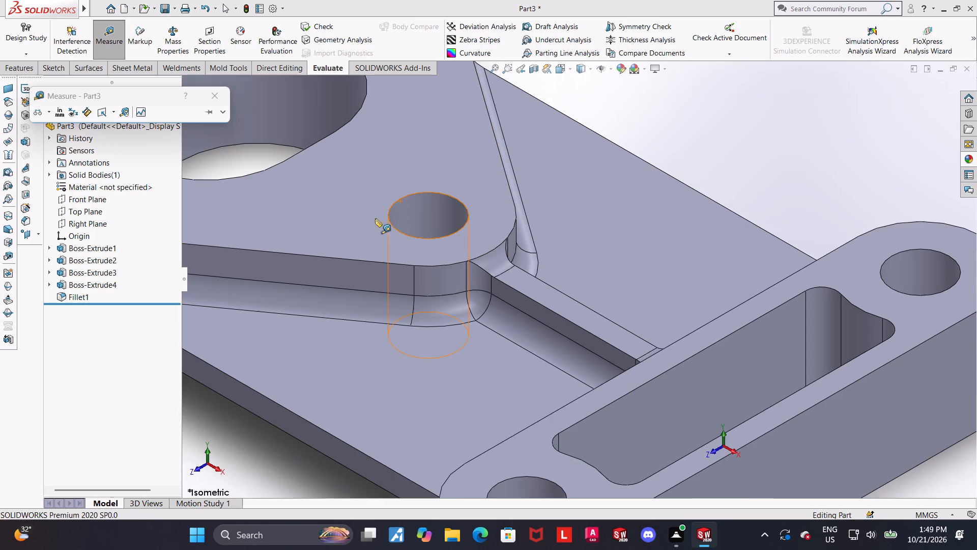
middle_click_drag(394, 231, 475, 258)
left_click(625, 330)
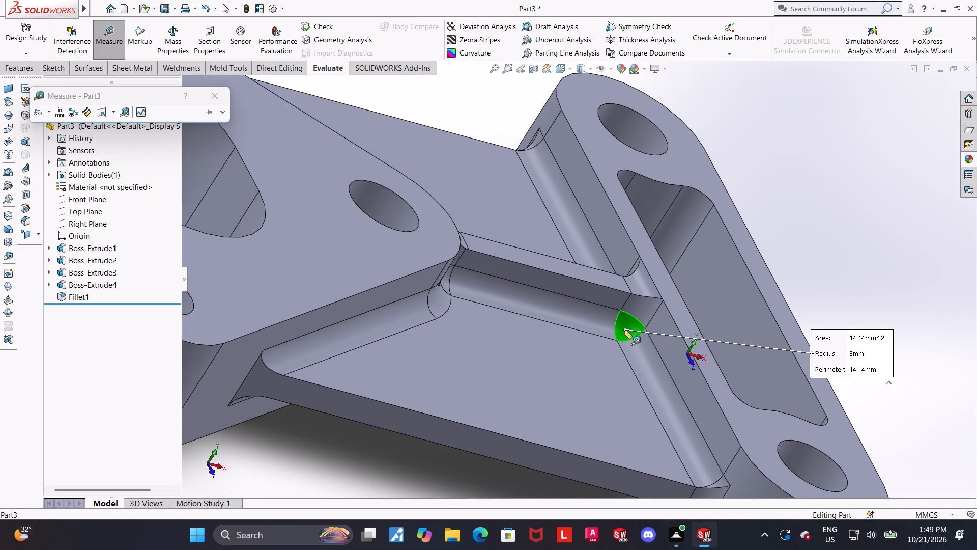
key("Escape")
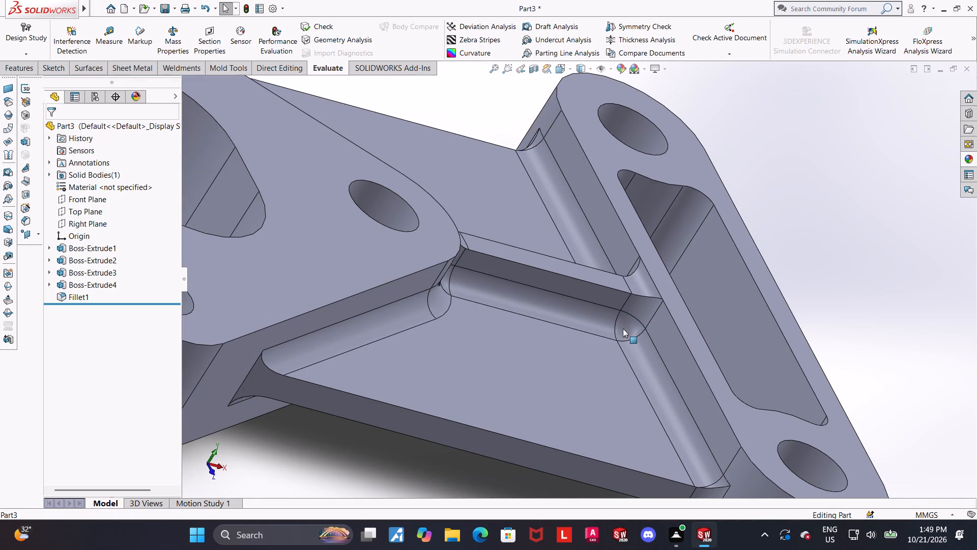
scroll(623, 328, "up", 2)
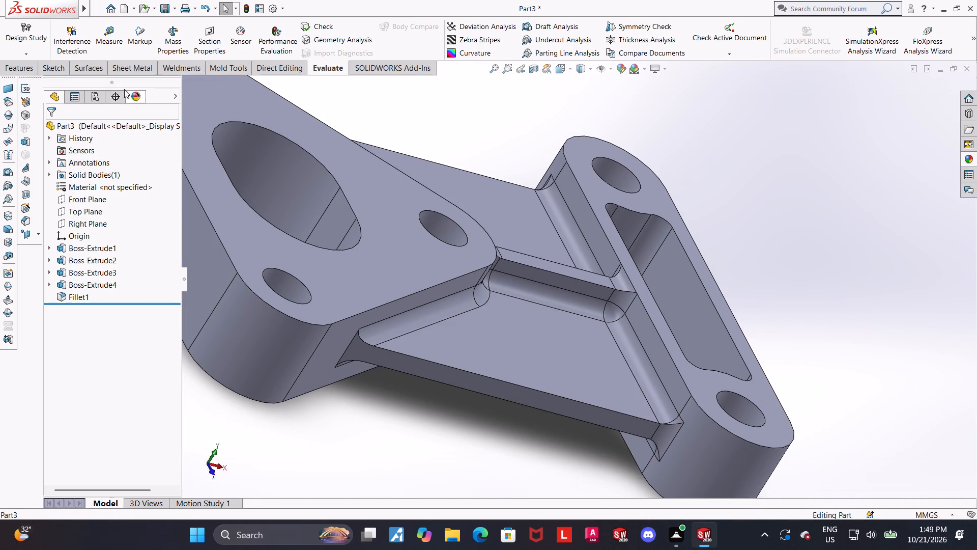
left_click(112, 44)
left_click(660, 441)
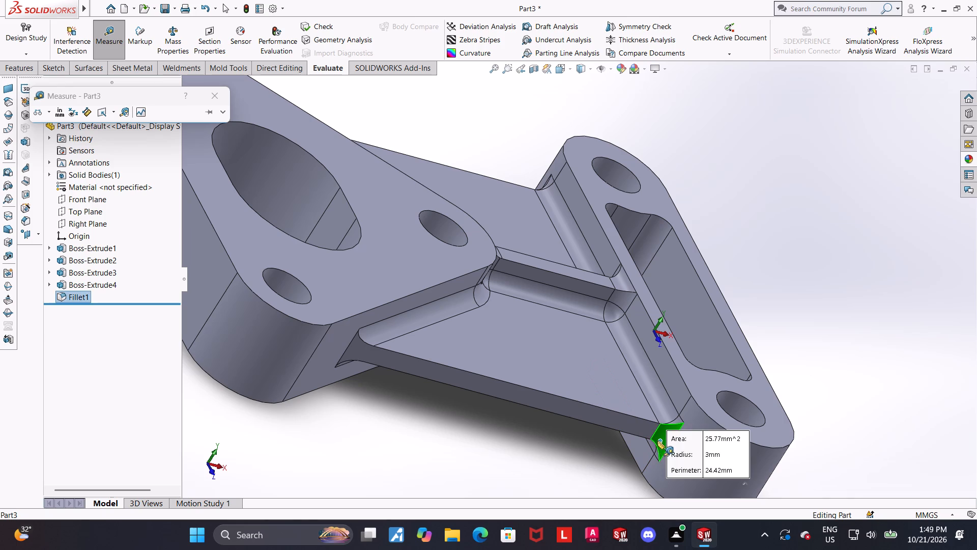
key("Escape")
Measure the long fillet faces where the web's upper side meets the link and the triangular plate.
scroll(590, 432, "up", 2)
middle_click_drag(592, 428, 574, 348)
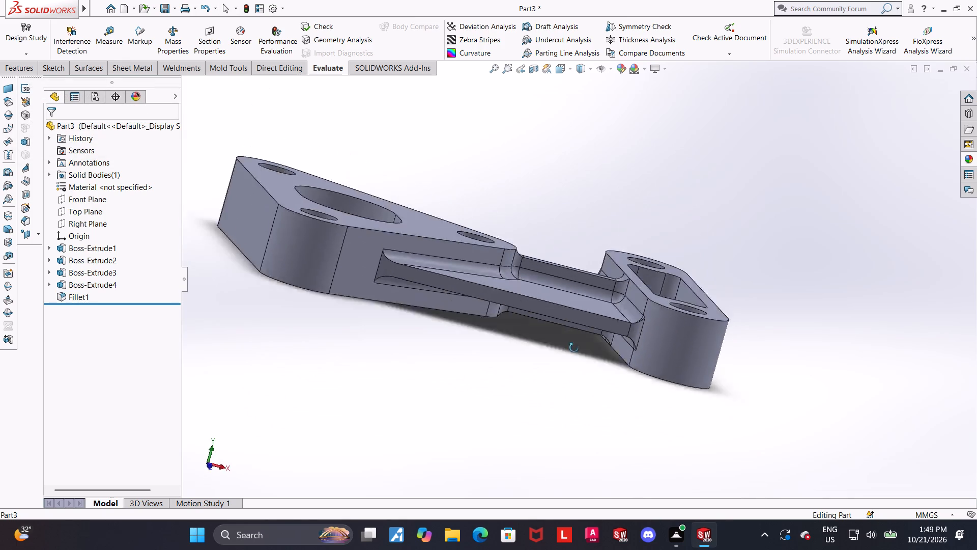
middle_click_drag(574, 348, 580, 397)
key("Escape")
left_click(109, 37)
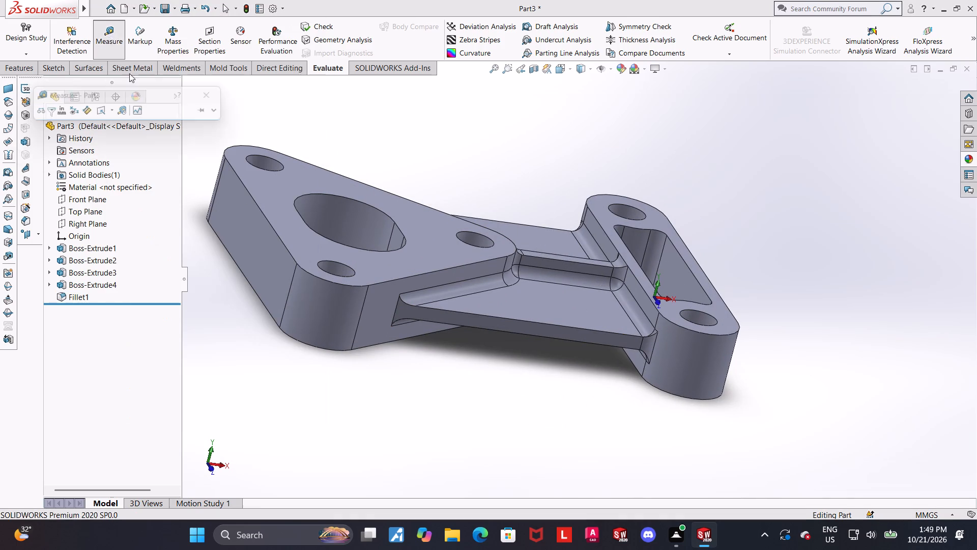
middle_click_drag(641, 348, 630, 346)
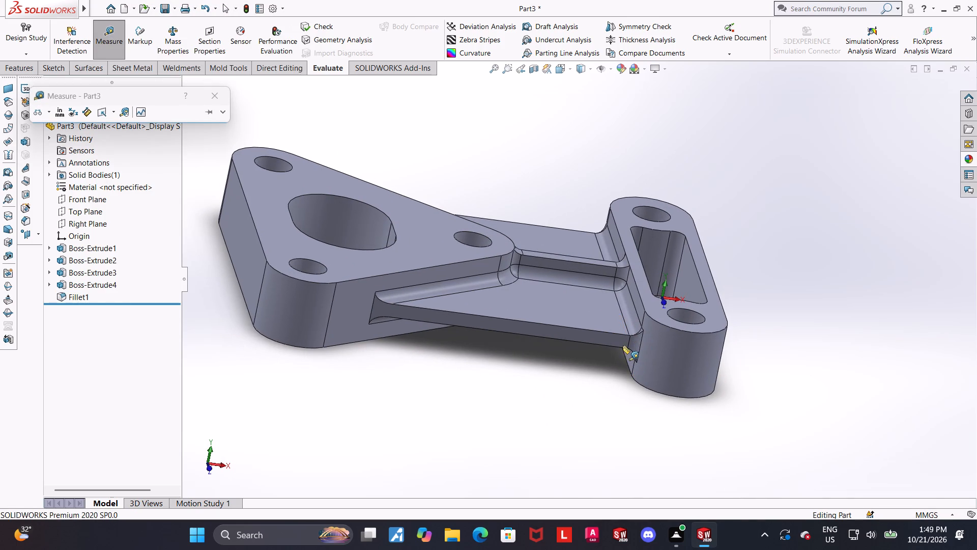
middle_click_drag(624, 342, 648, 382)
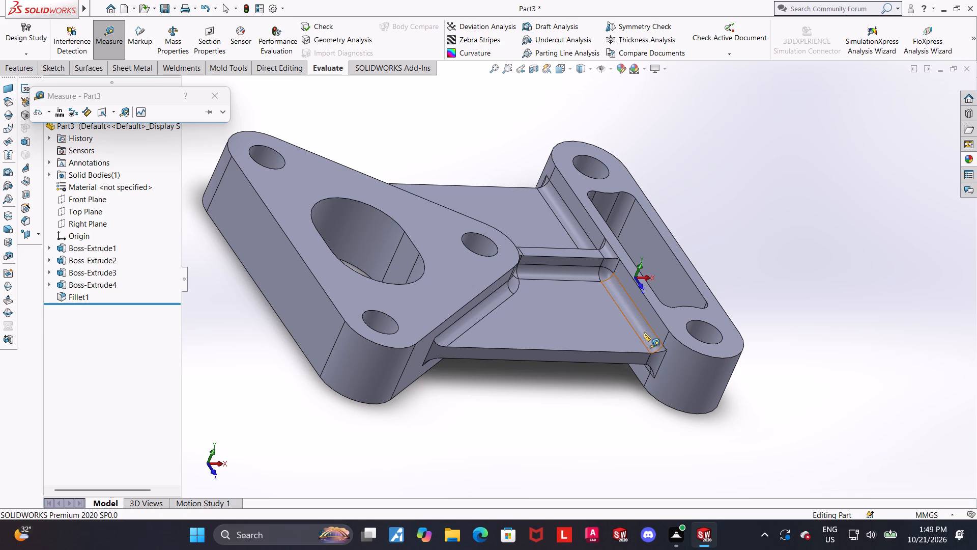
left_click(644, 333)
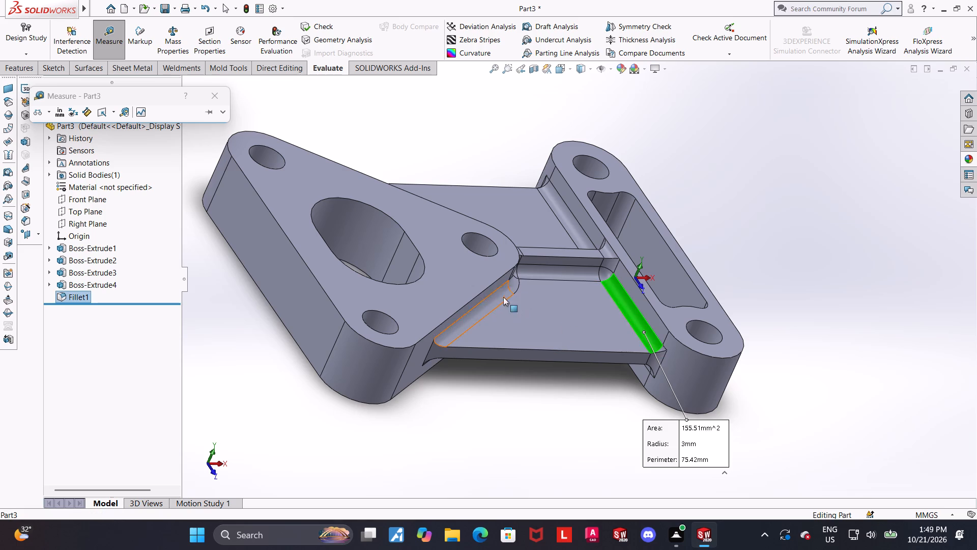
key("Escape")
left_click(112, 35)
left_click(495, 303)
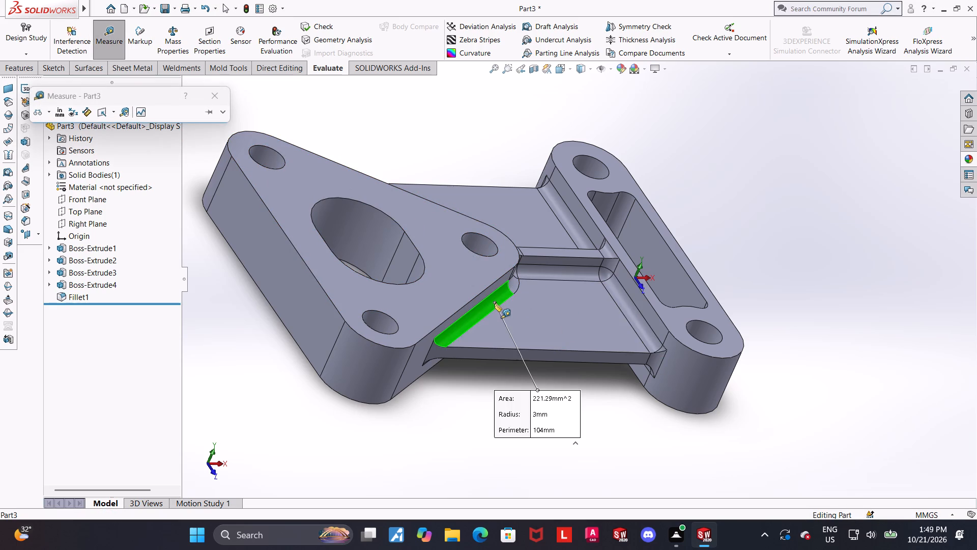
key("Escape")
Section the part along the Front Plane from the front view and examine the cut profile.
scroll(515, 328, "up", 2)
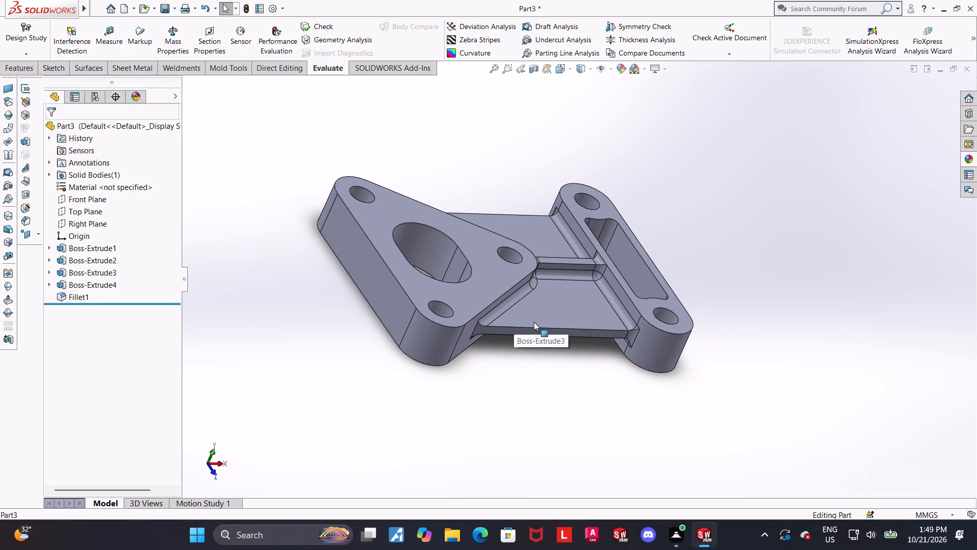
middle_click_drag(484, 336, 518, 271)
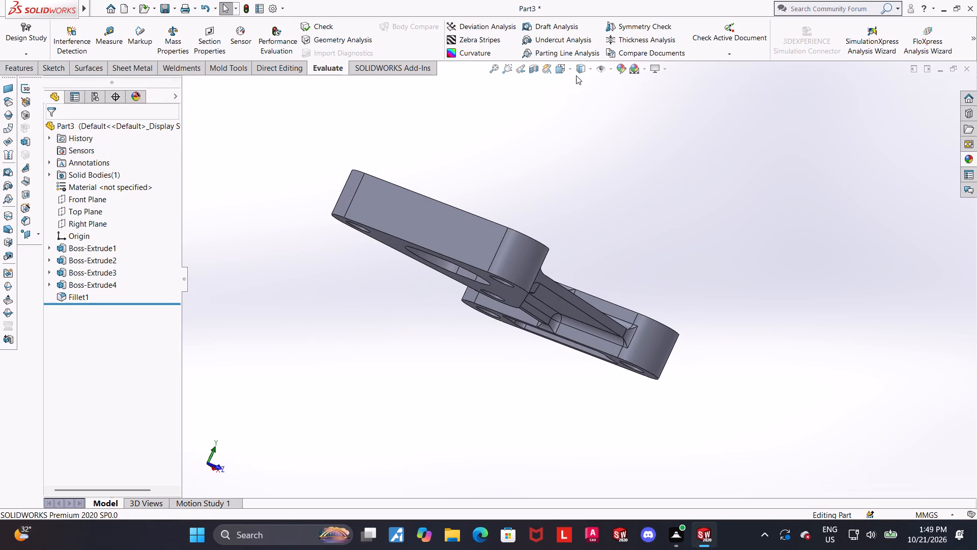
left_click(561, 74)
left_click(509, 364)
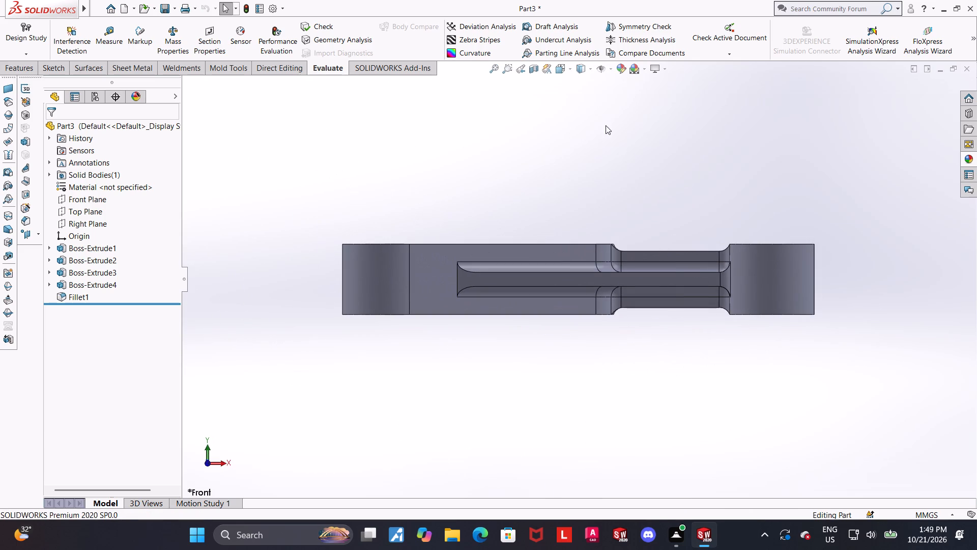
left_click(532, 70)
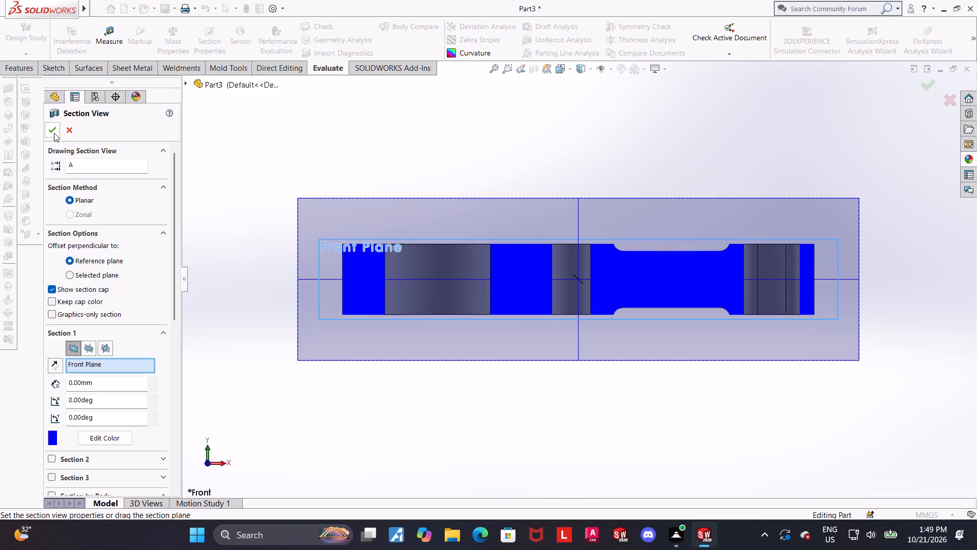
left_click(52, 132)
scroll(413, 362, "up", 2)
scroll(674, 295, "down", 1)
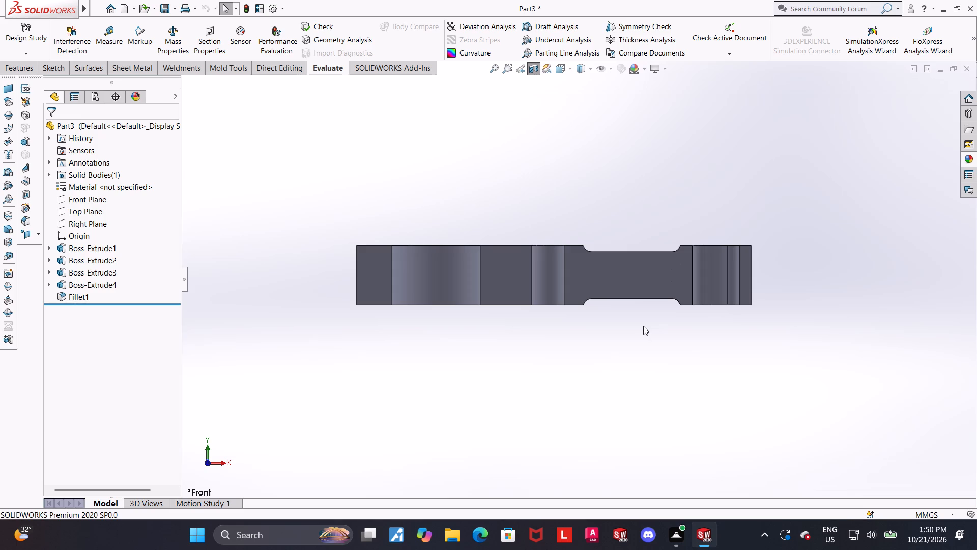
middle_click_drag(741, 280, 744, 378)
scroll(738, 305, "up", 1)
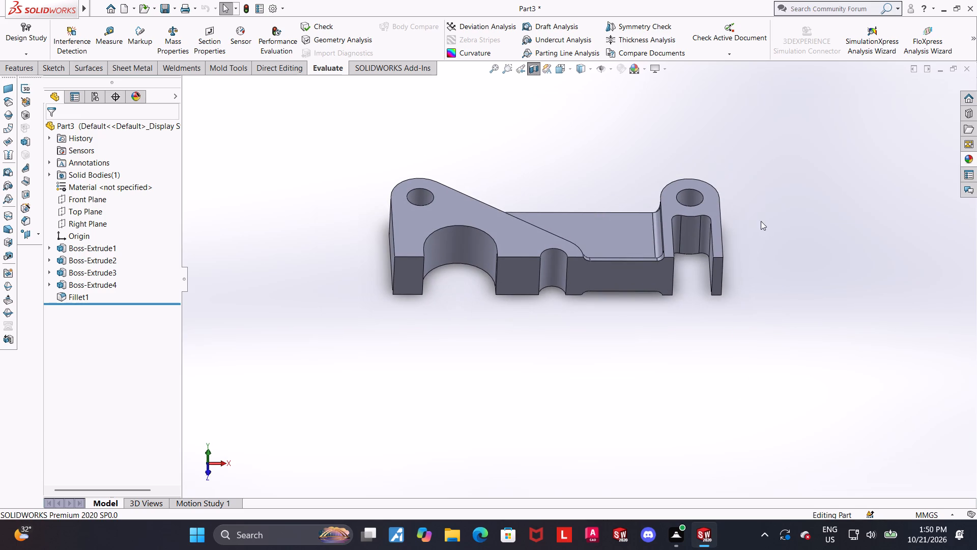
scroll(756, 223, "down", 1)
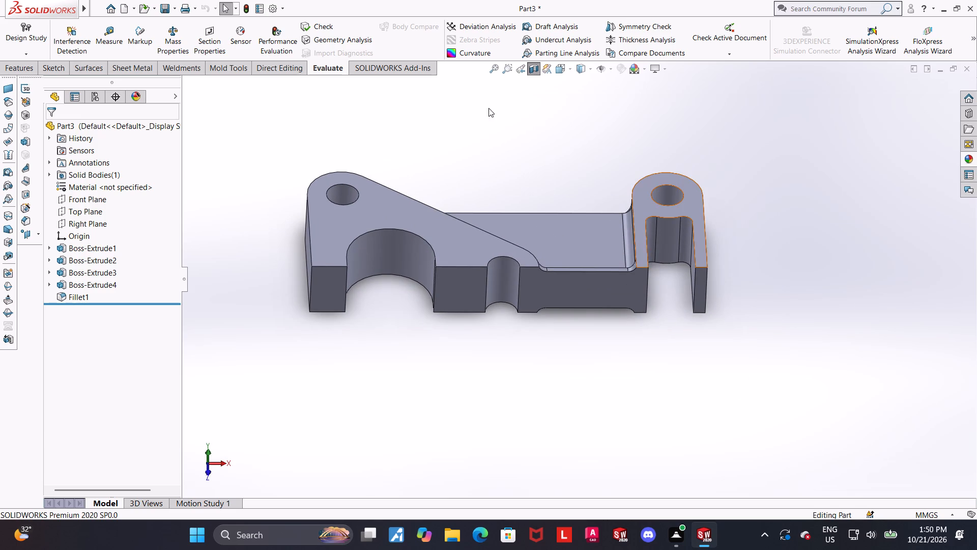
Measure the distance between the link's top and bottom faces on the sectioned part.
left_click(106, 32)
left_click(695, 207)
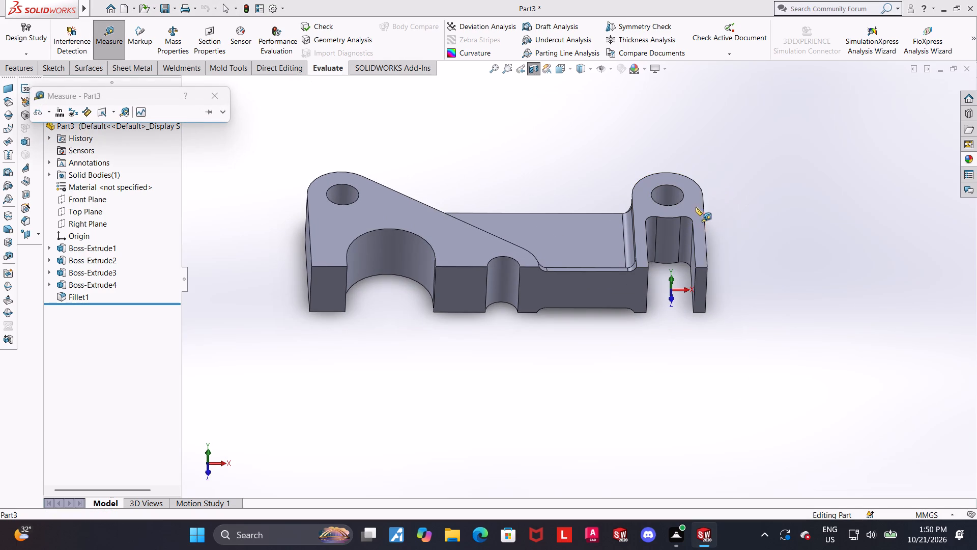
middle_click_drag(766, 273, 745, 68)
left_click(715, 353)
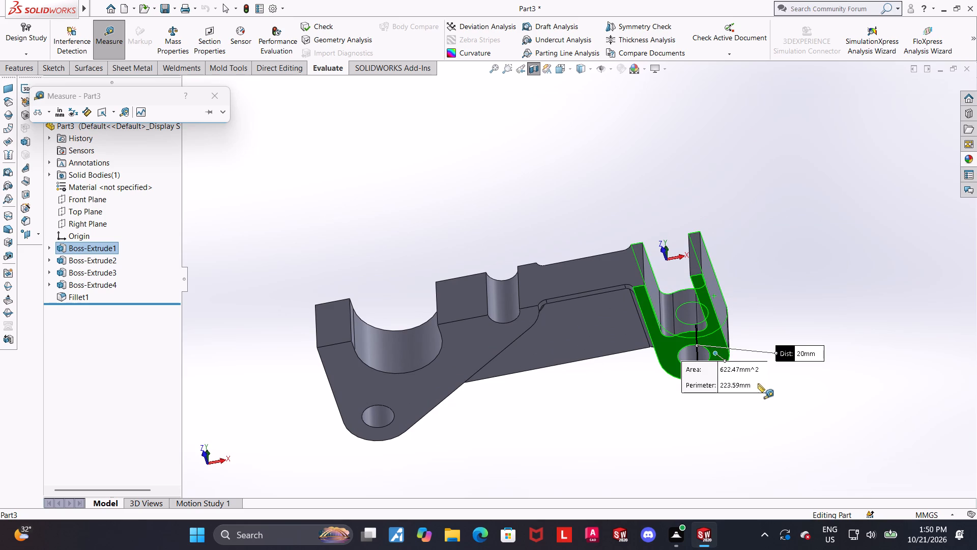
key("Escape")
Turn off the section view to show the whole part.
scroll(771, 394, "up", 2)
middle_click_drag(751, 235, 780, 360)
middle_click_drag(662, 70, 662, 78)
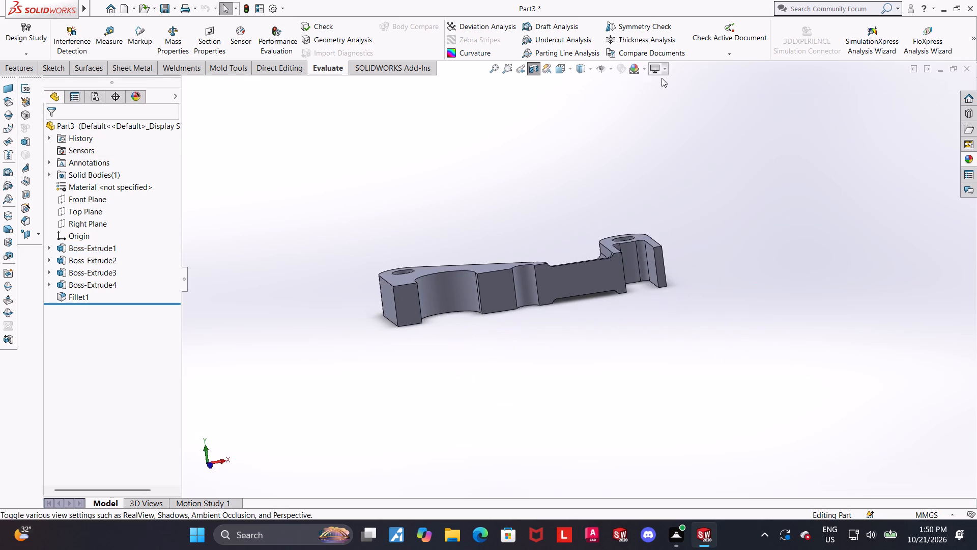
middle_click_drag(662, 78, 666, 106)
left_click(538, 68)
Section the part along the Top Plane from above and examine the cut profile.
left_click(563, 69)
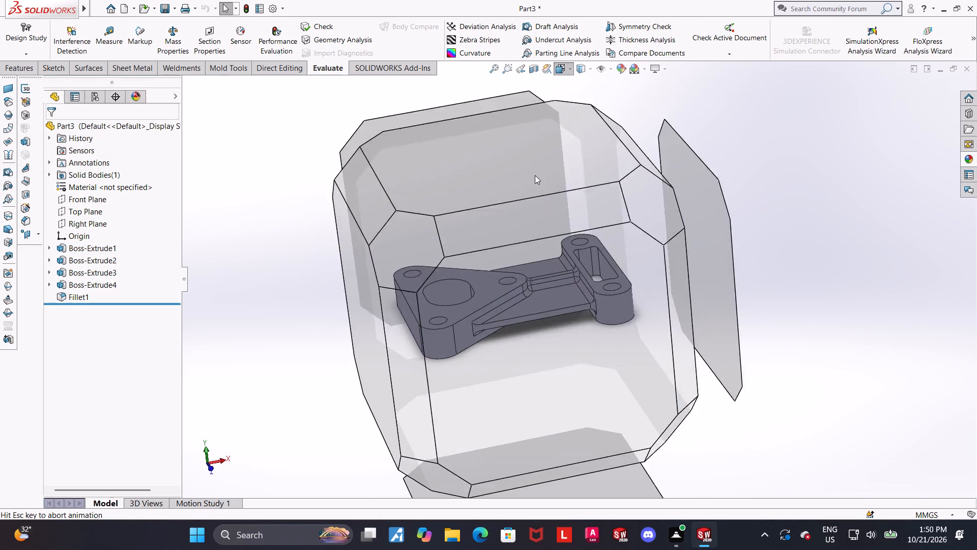
left_click(469, 253)
left_click(531, 73)
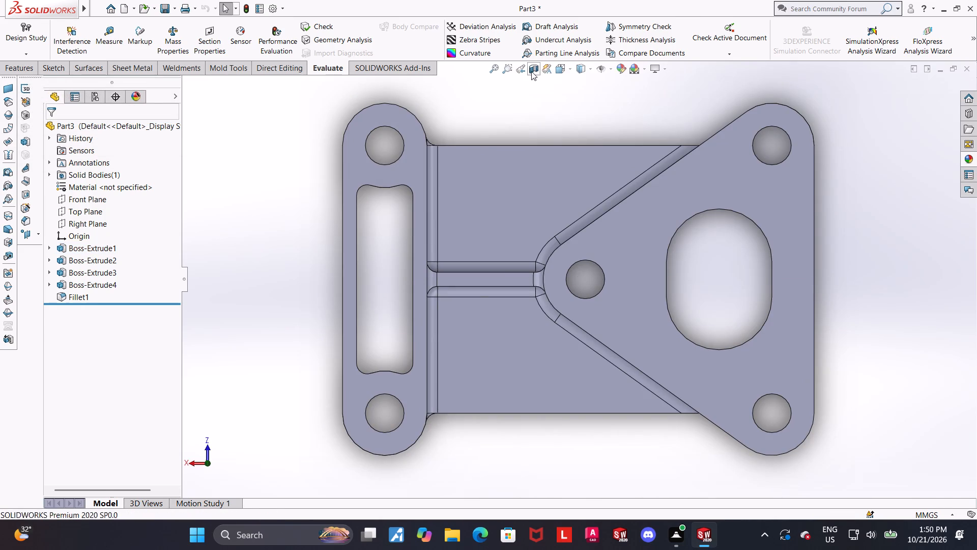
left_click(87, 348)
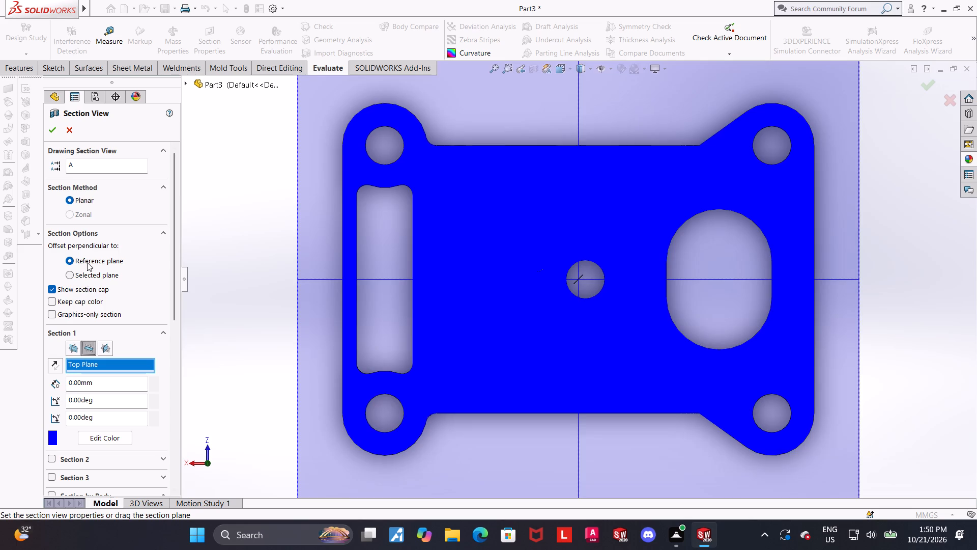
left_click(54, 132)
scroll(532, 319, "up", 3)
left_click(842, 333)
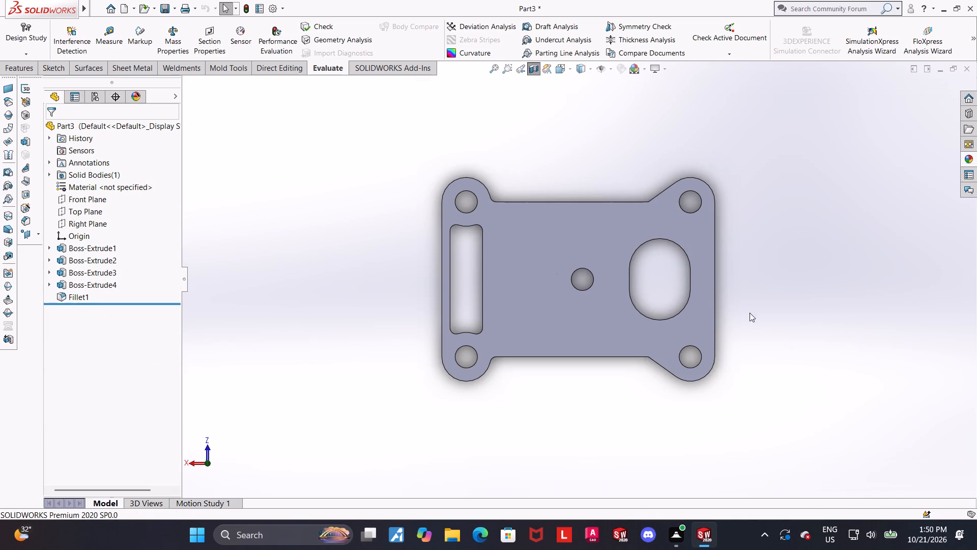
scroll(635, 281, "down", 1)
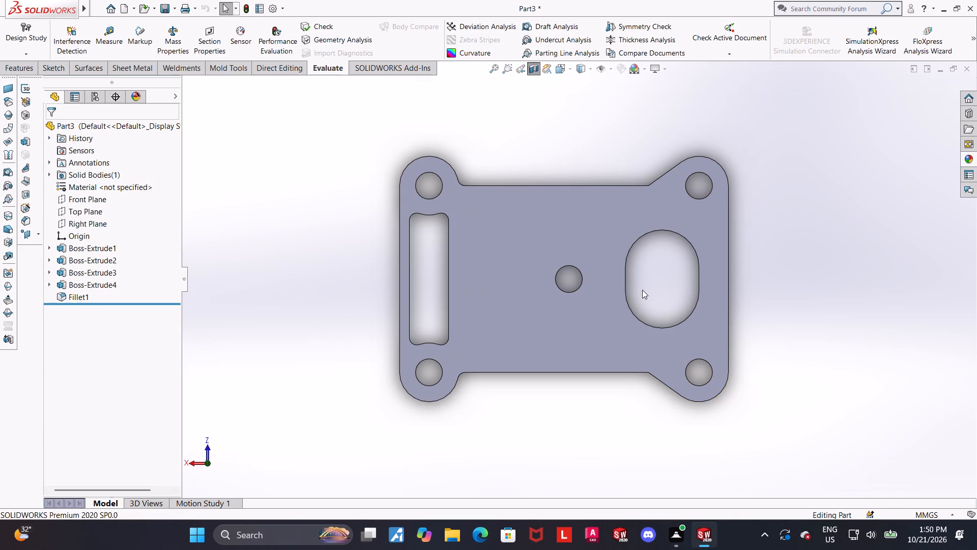
middle_click_drag(629, 292, 612, 114)
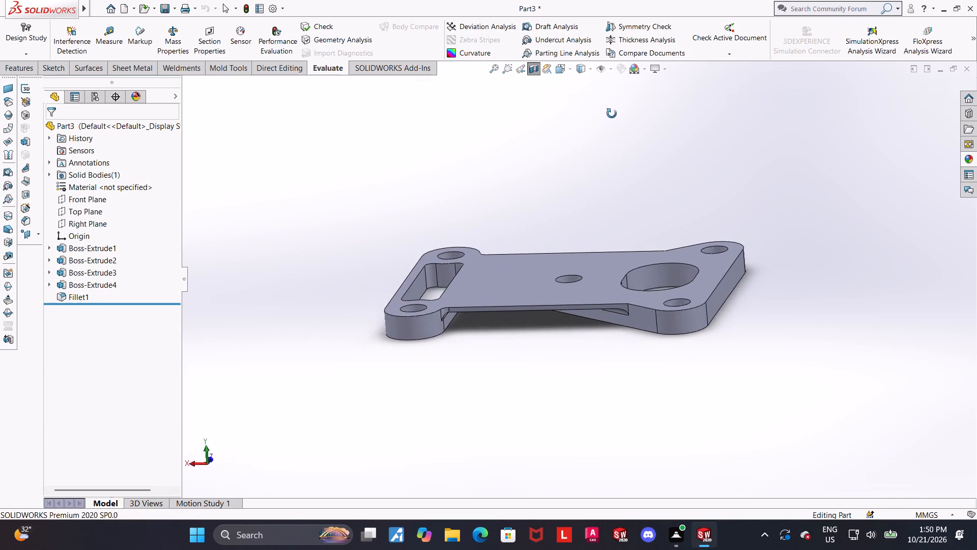
middle_click_drag(612, 114, 616, 130)
middle_click_drag(598, 274, 597, 265)
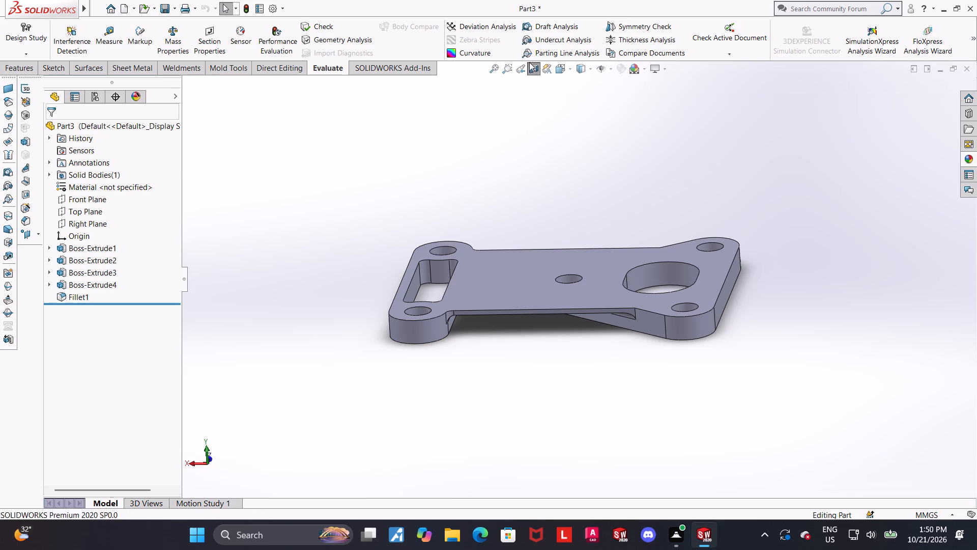
Turn off the section view and examine the whole part's web, rib and fillets from several angles.
left_click(533, 67)
middle_click_drag(557, 178, 576, 180)
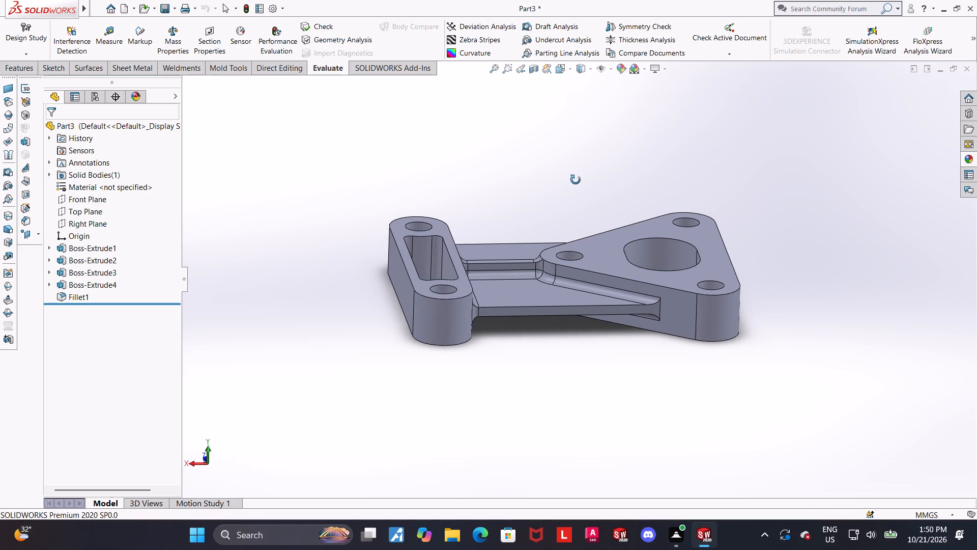
middle_click_drag(576, 180, 572, 180)
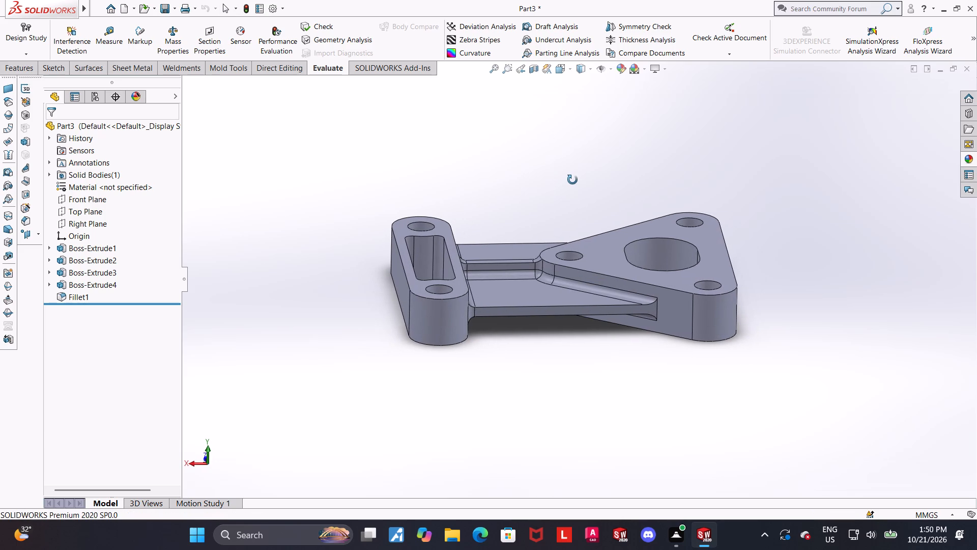
middle_click_drag(572, 180, 573, 181)
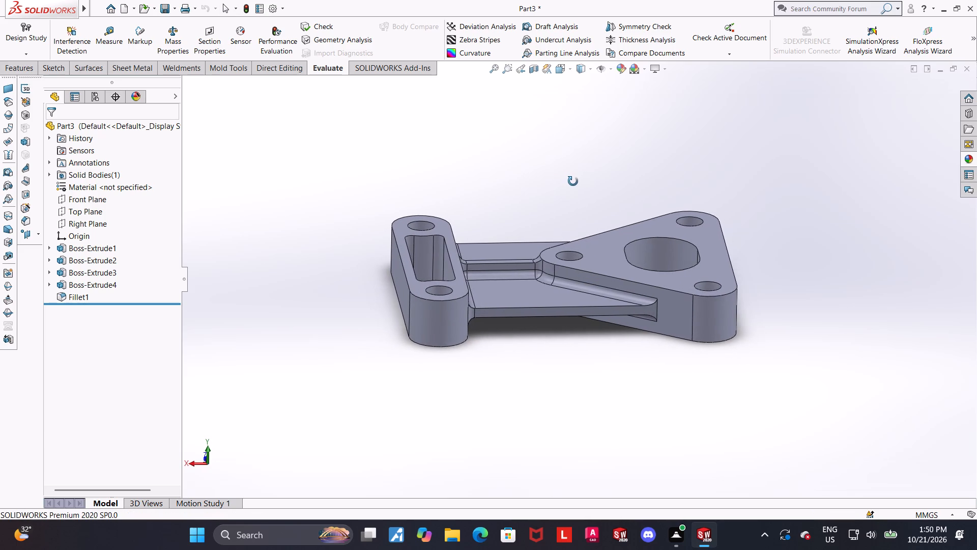
middle_click_drag(573, 181, 572, 185)
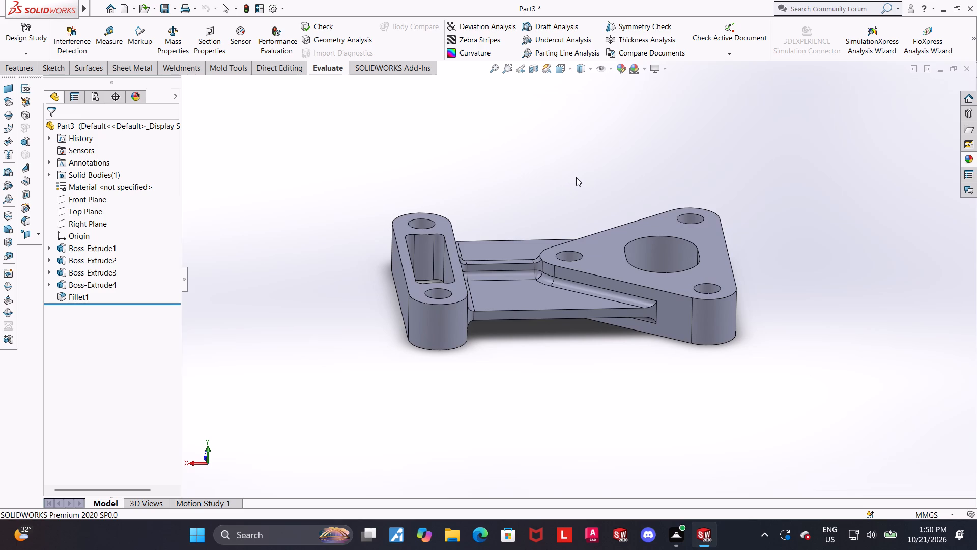
scroll(666, 319, "up", 2)
middle_click_drag(677, 328, 478, 292)
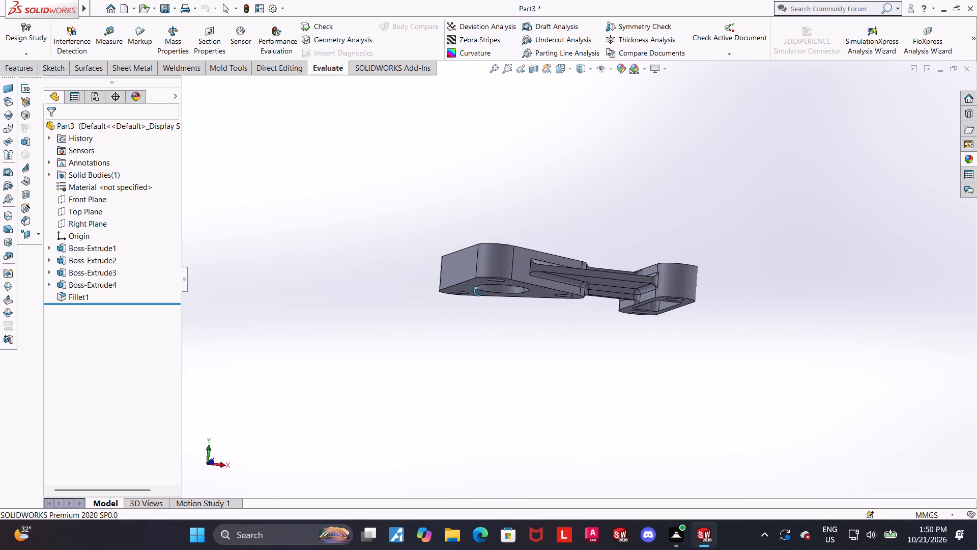
middle_click_drag(478, 292, 484, 375)
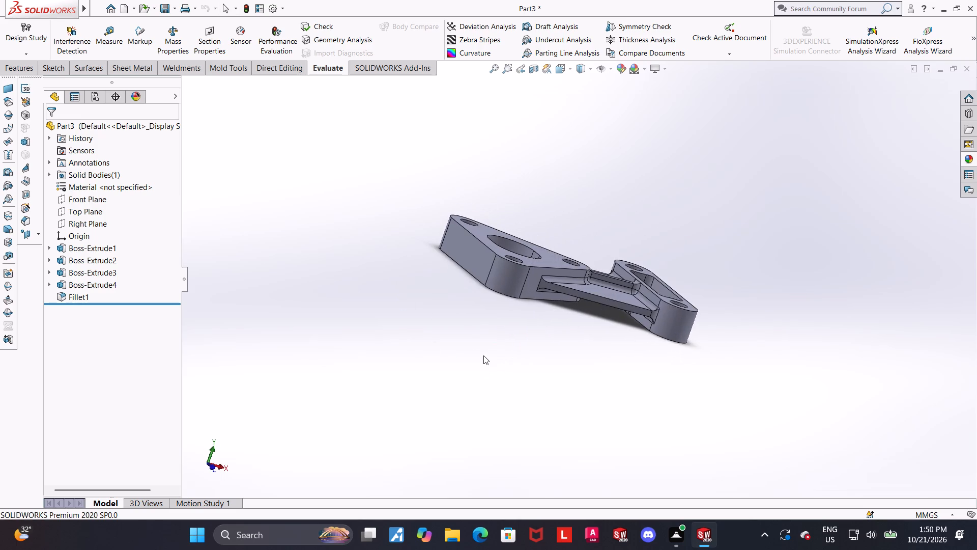
middle_click_drag(574, 351, 551, 411)
scroll(665, 311, "down", 3)
middle_click_drag(659, 314, 629, 309)
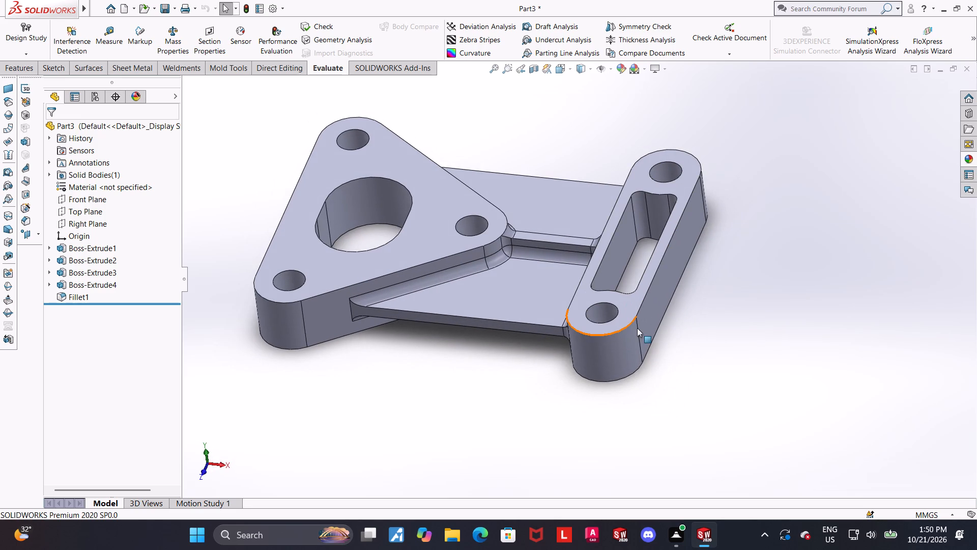
middle_click_drag(631, 364, 676, 321)
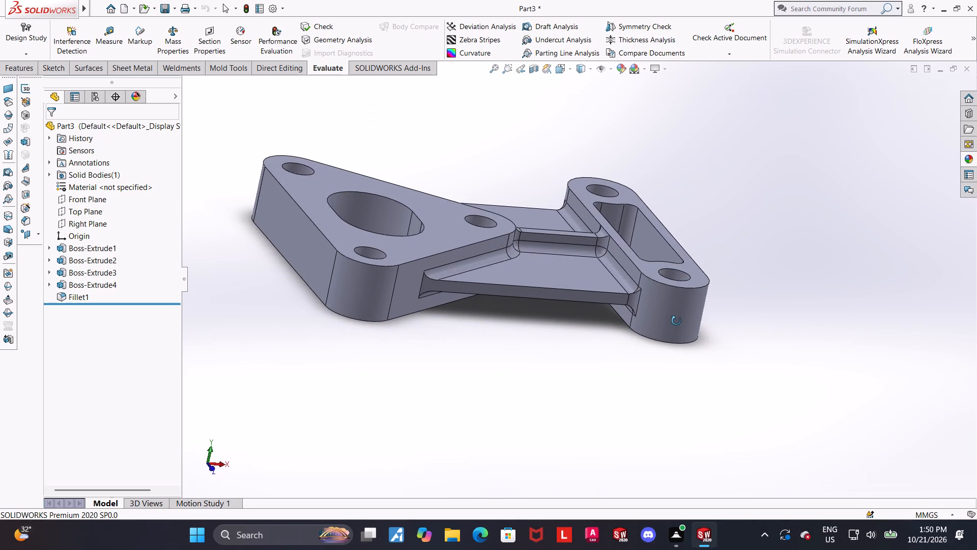
middle_click_drag(676, 321, 649, 329)
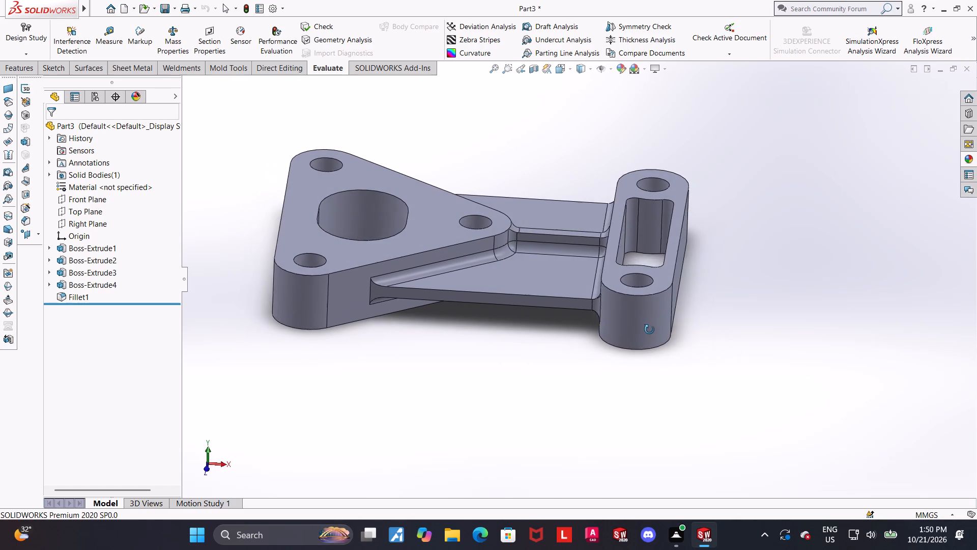
middle_click_drag(649, 329, 642, 362)
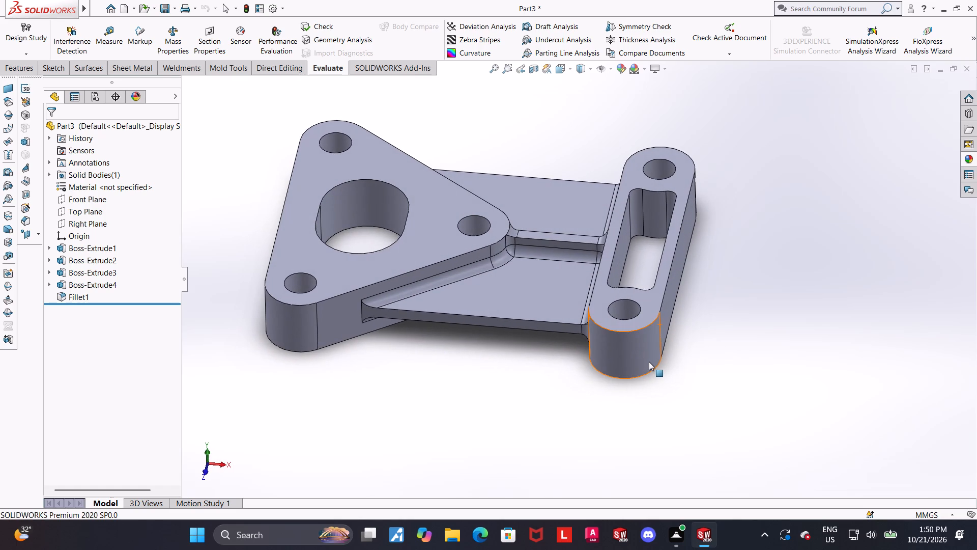
middle_click_drag(596, 339, 607, 374)
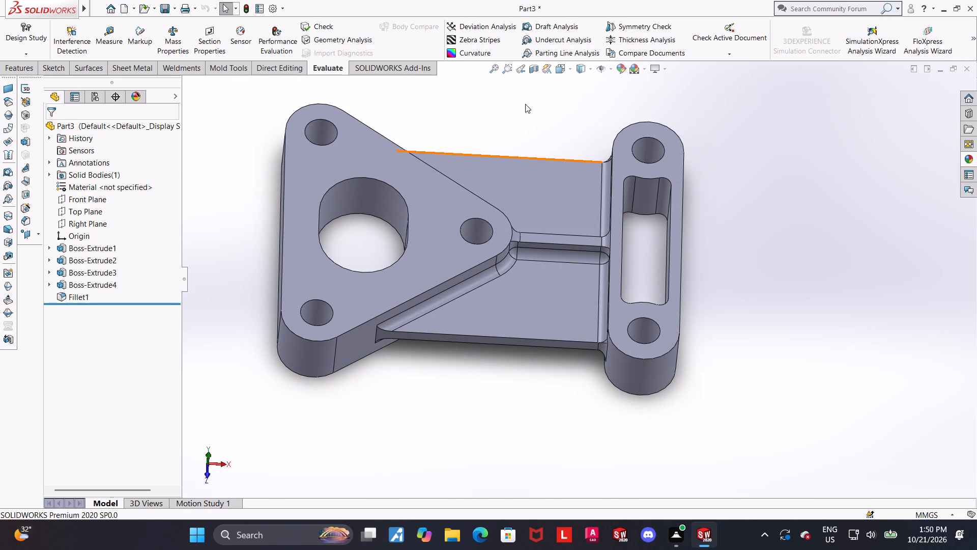
From the top view, section the part along the Top Plane, sweeping the offset between 0 and 10 mm and applying it at 1 mm.
left_click(553, 70)
left_click(478, 309)
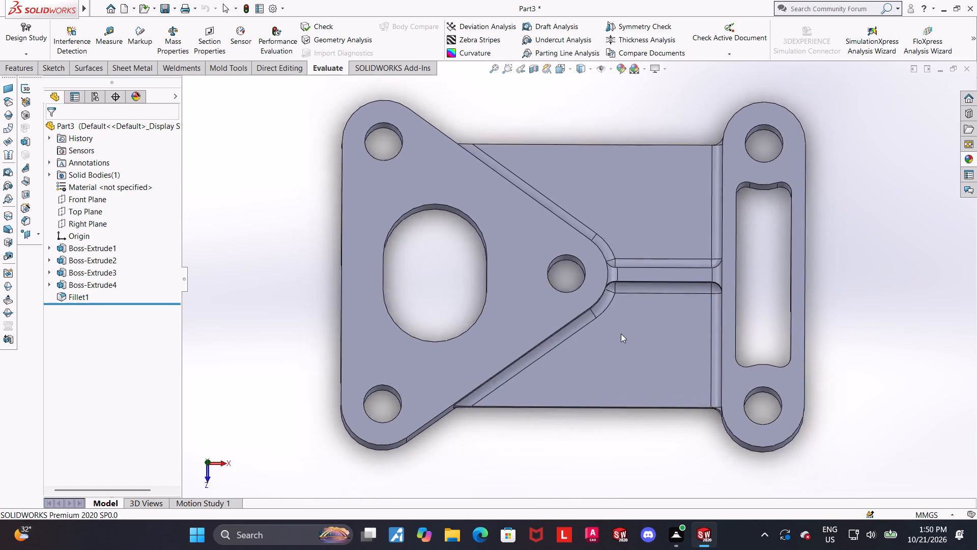
left_click(533, 74)
middle_click_drag(599, 283, 602, 216)
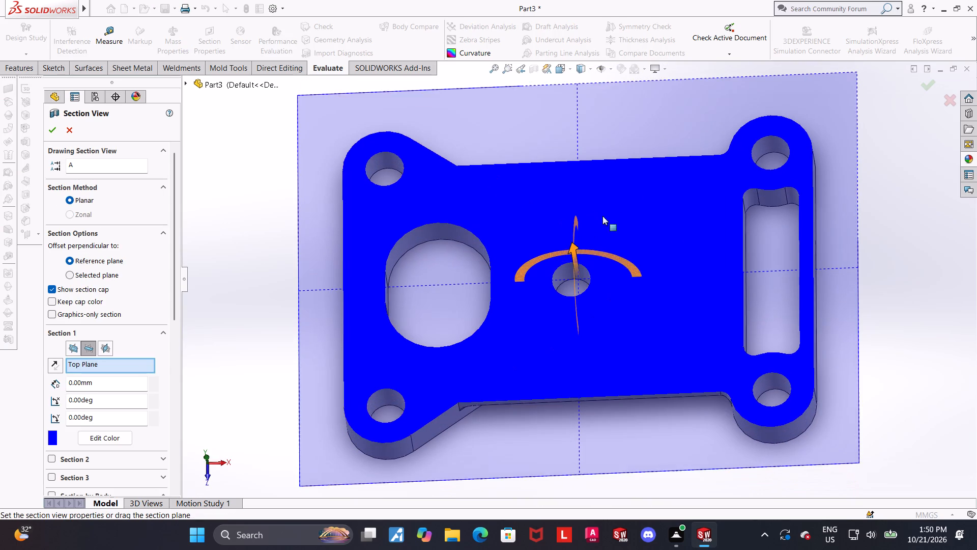
middle_click_drag(602, 216, 595, 214)
left_click_drag(578, 258, 581, 240)
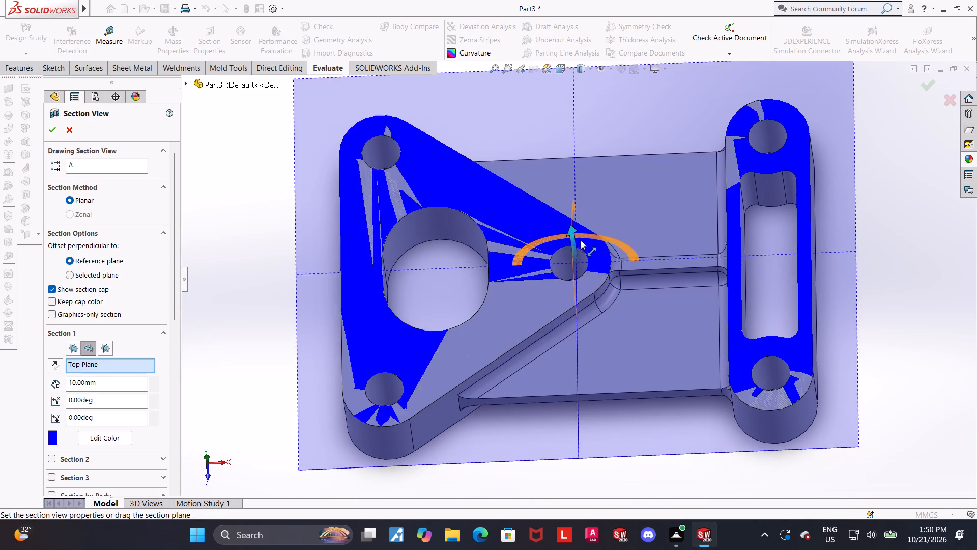
left_click_drag(581, 240, 582, 250)
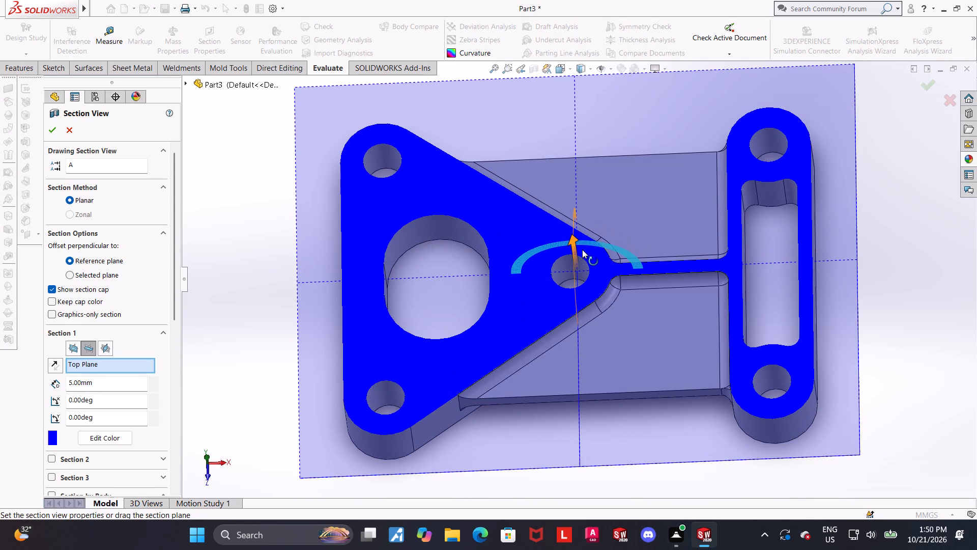
left_click_drag(582, 250, 583, 254)
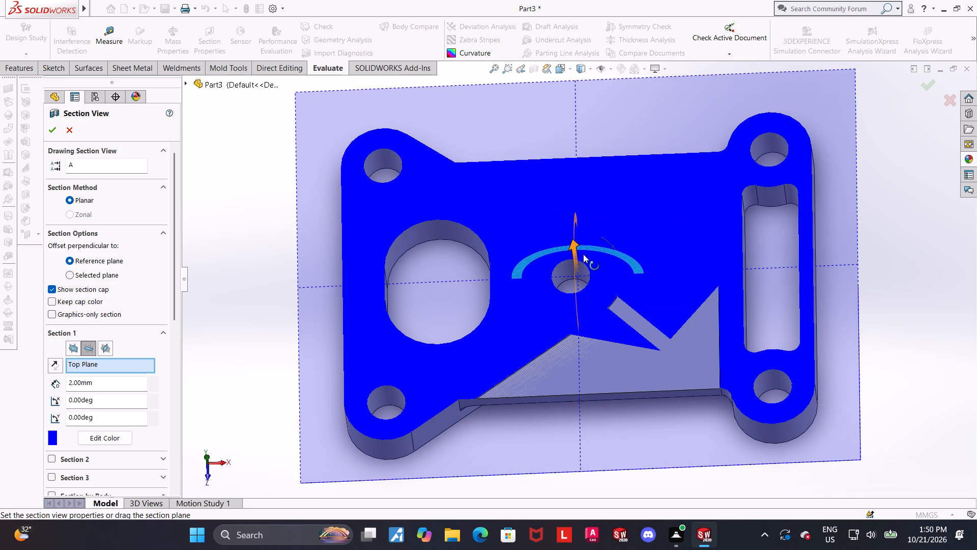
left_click_drag(583, 254, 584, 255)
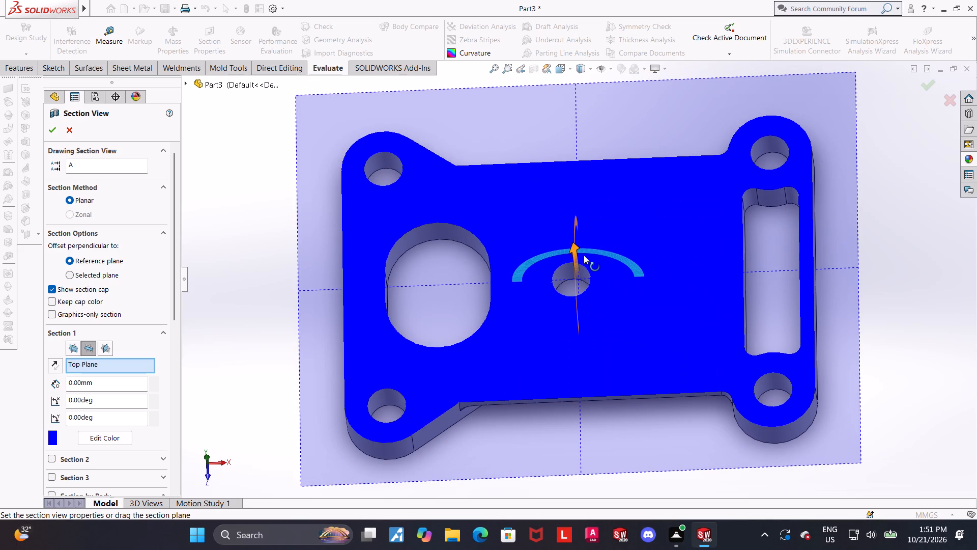
left_click_drag(584, 255, 582, 250)
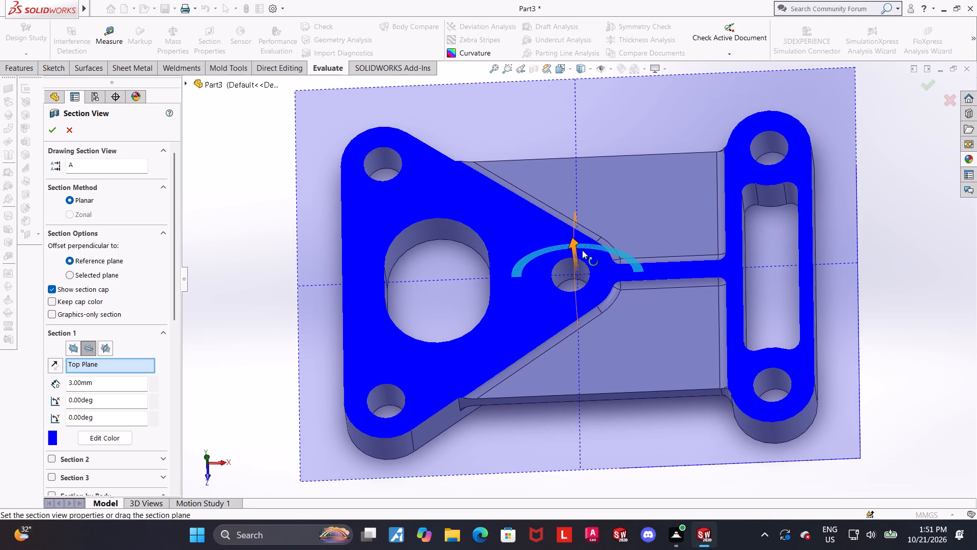
left_click_drag(582, 250, 586, 257)
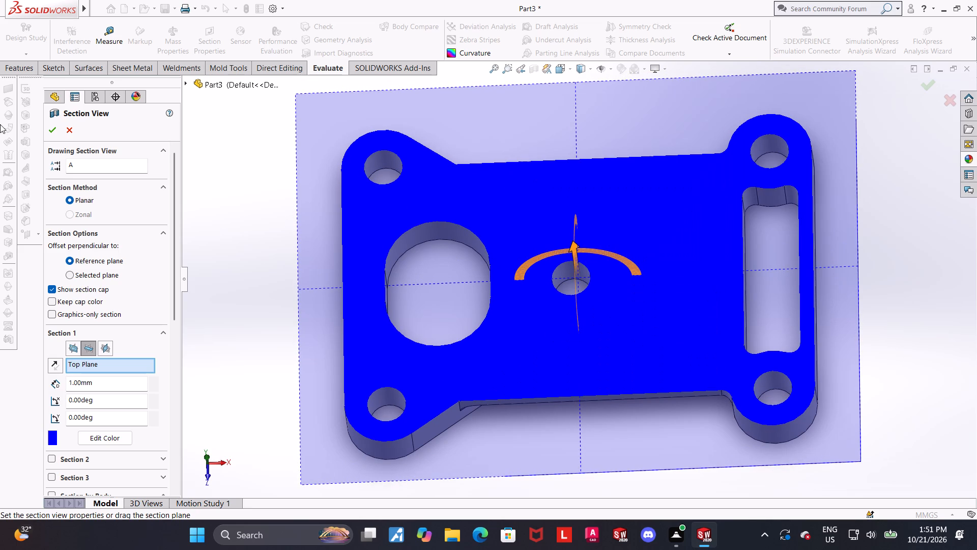
left_click(47, 134)
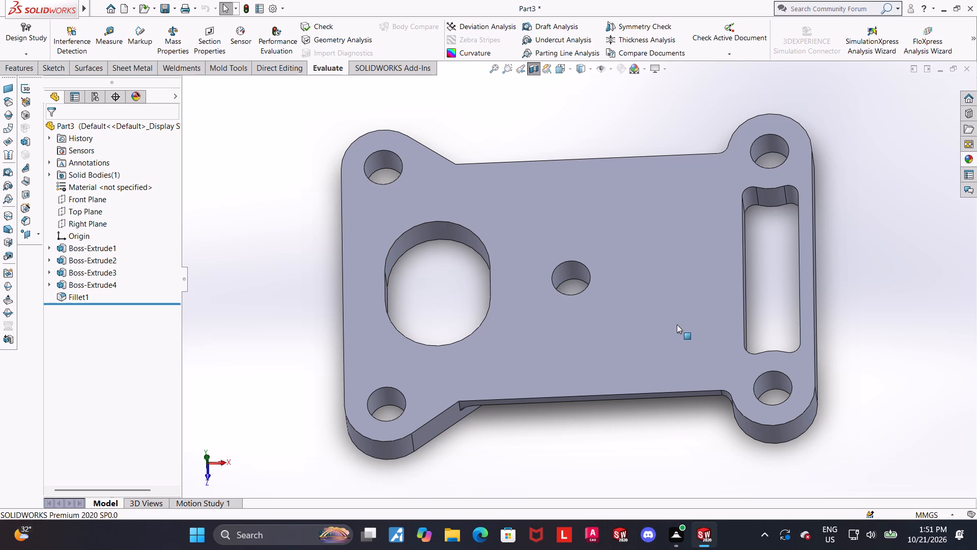
Turn off the offset section view to show the whole part.
key("ctrl+x")
key("ctrl+z")
left_click(532, 72)
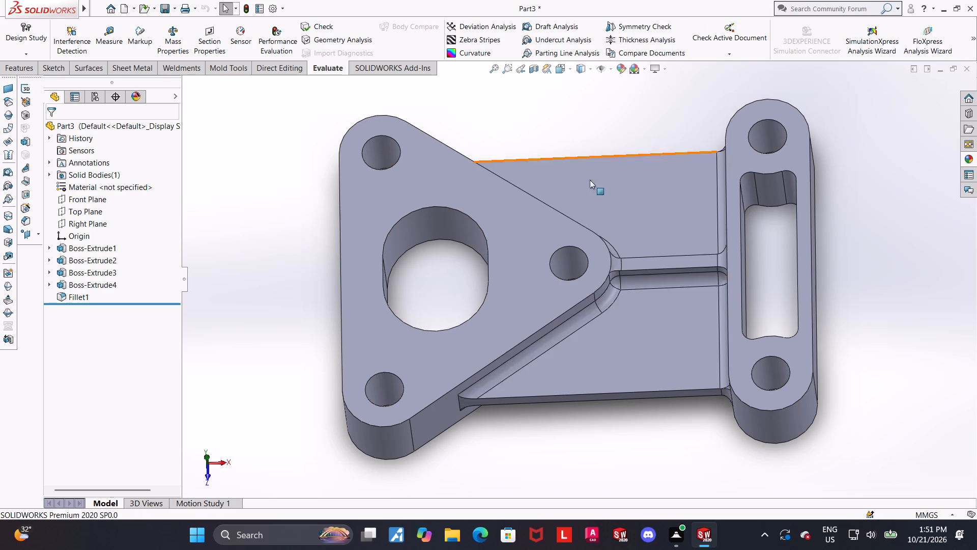
Examine the whole part in the front and top views, checking the web, rib and fillets.
scroll(600, 195, "up", 2)
scroll(659, 247, "up", 1)
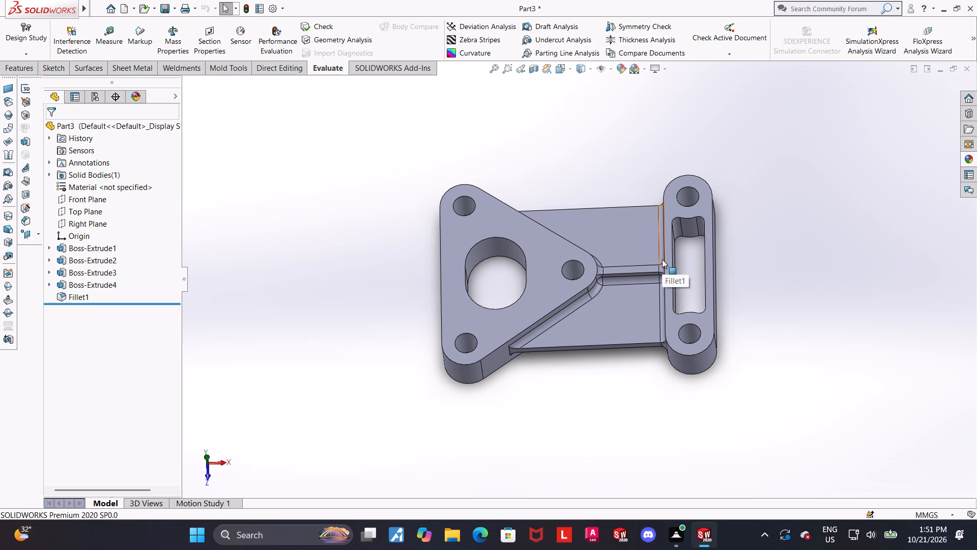
middle_click_drag(664, 292, 670, 191)
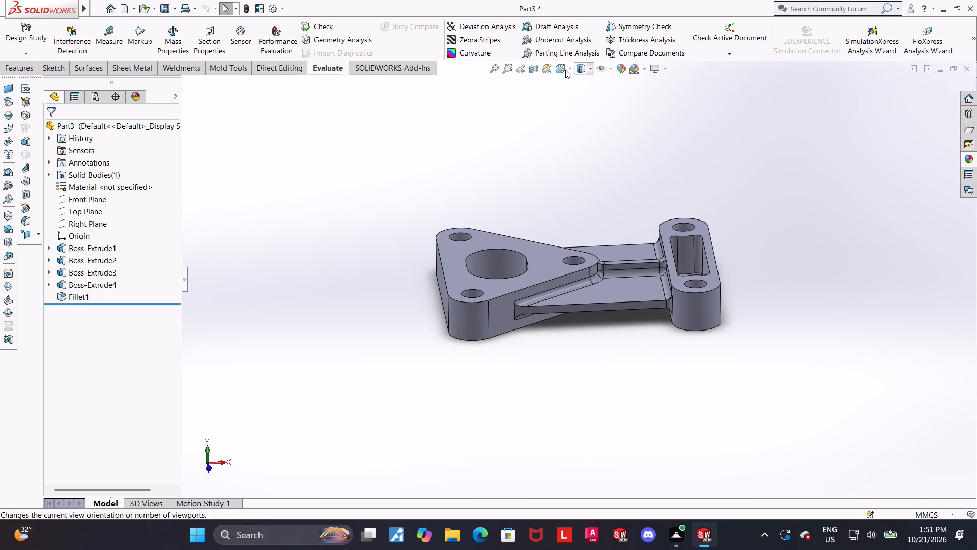
left_click(562, 70)
left_click(501, 356)
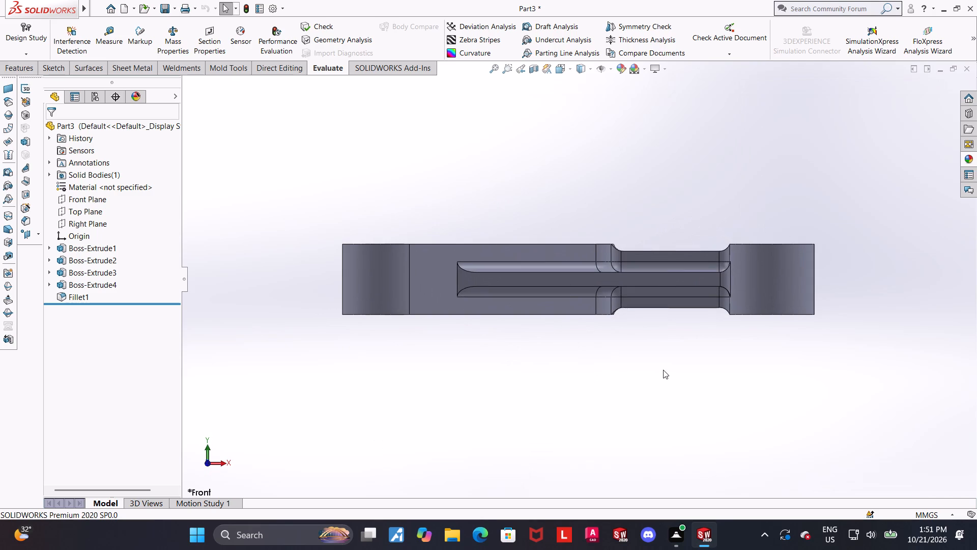
scroll(700, 268, "down", 2)
scroll(710, 280, "up", 3)
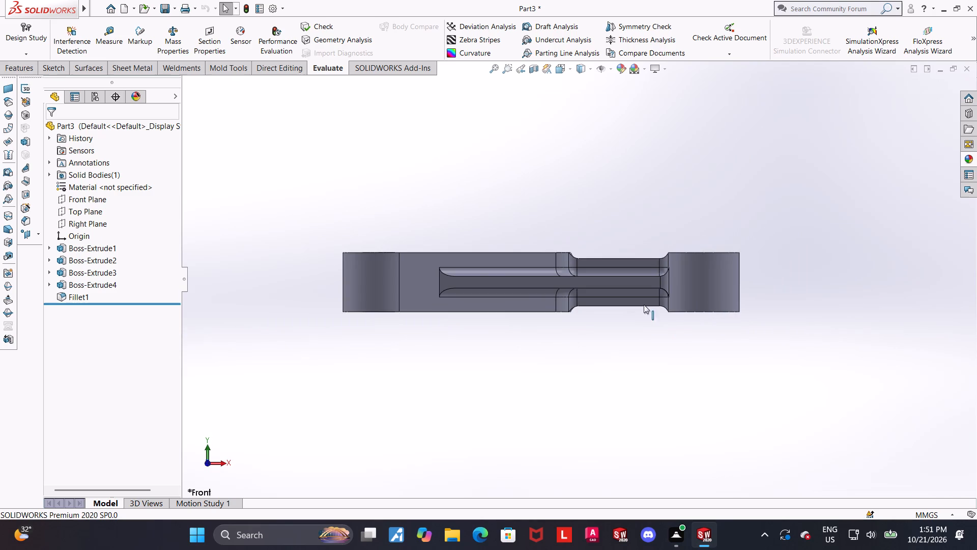
middle_click_drag(652, 274, 641, 425)
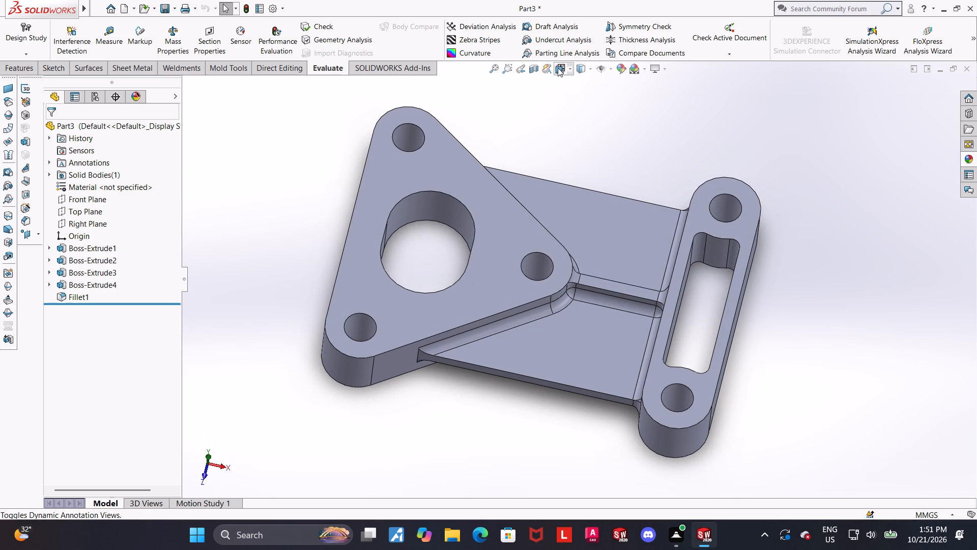
left_click(557, 68)
left_click(501, 281)
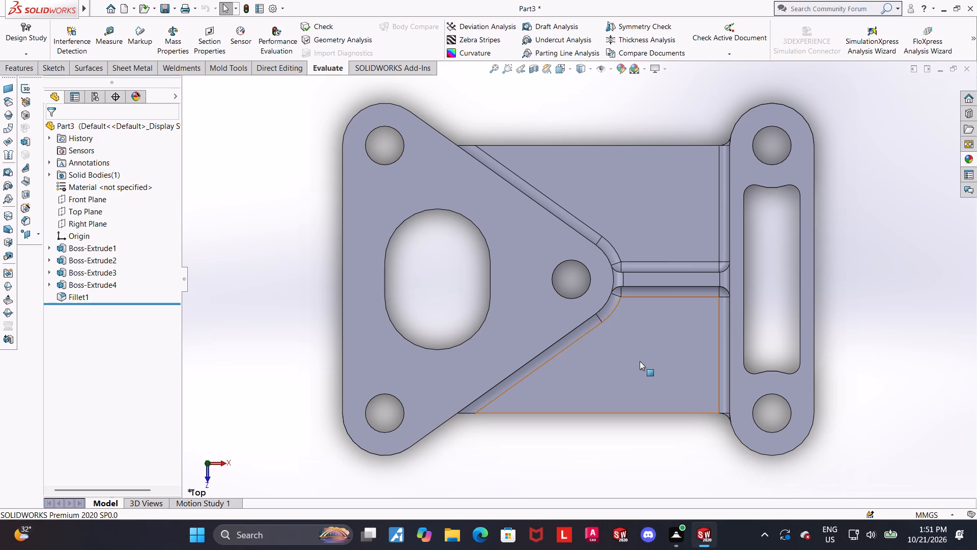
scroll(634, 364, "up", 2)
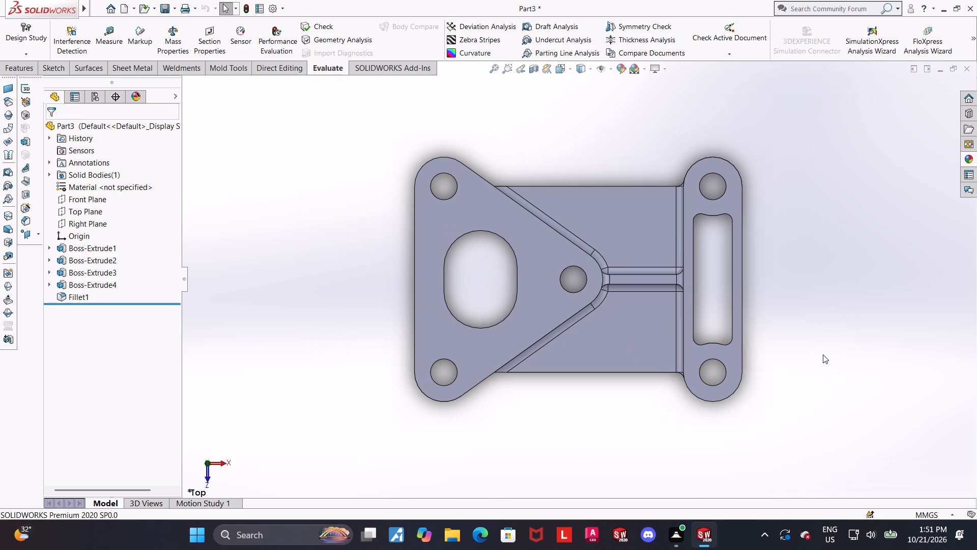
scroll(823, 354, "down", 1)
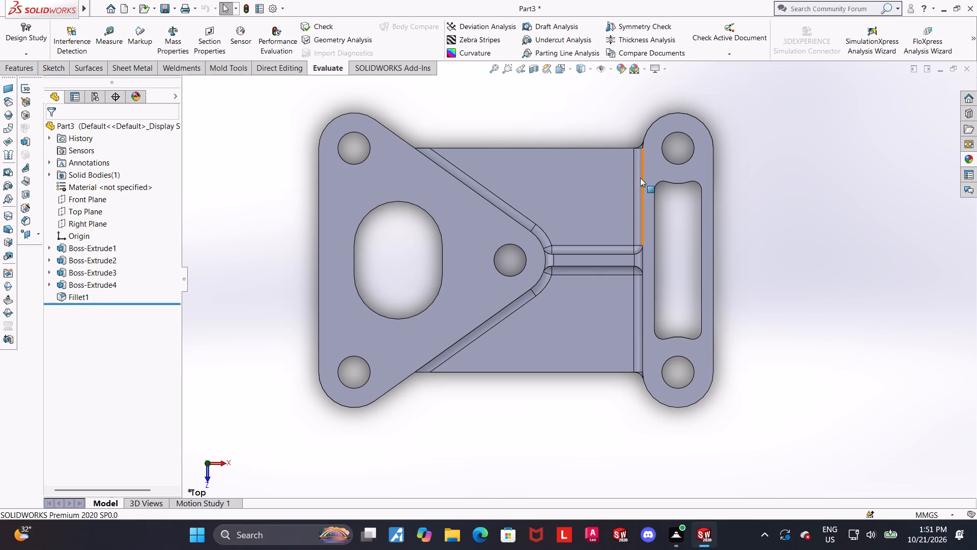
Show the finished part in isometric view with nothing selected.
key("ctrl+7")
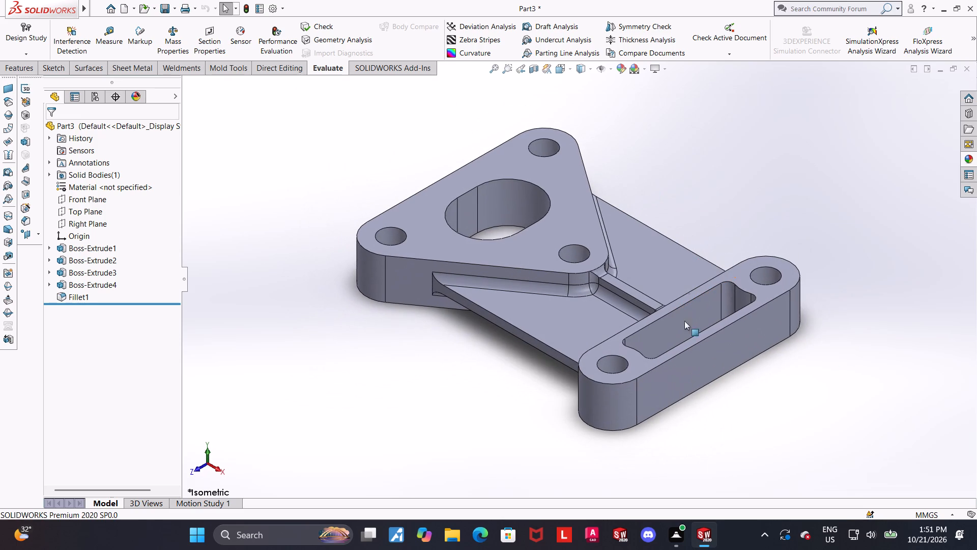
left_click(809, 401)
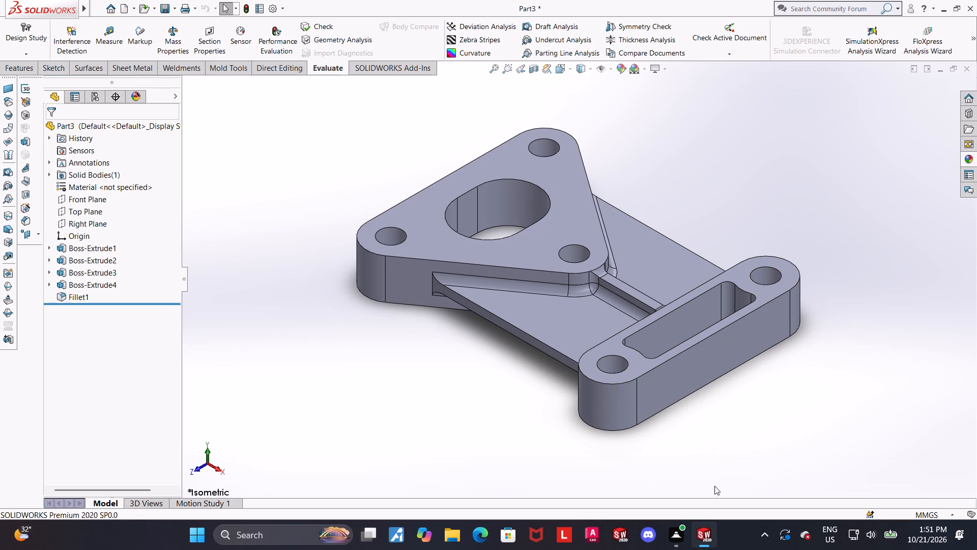
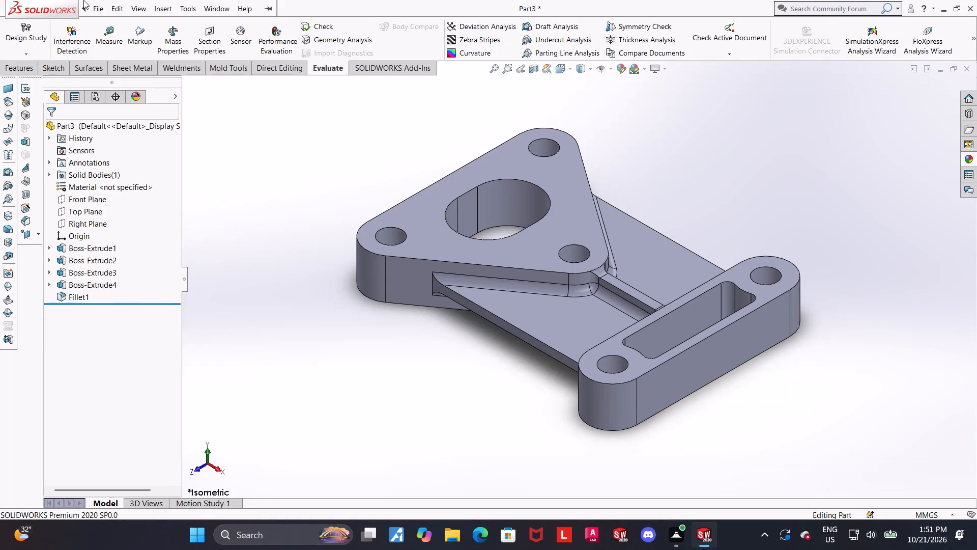
Save the part in the Downloads folder as a SOLIDWORKS part named "tri flanged toggle link".
left_click(122, 141)
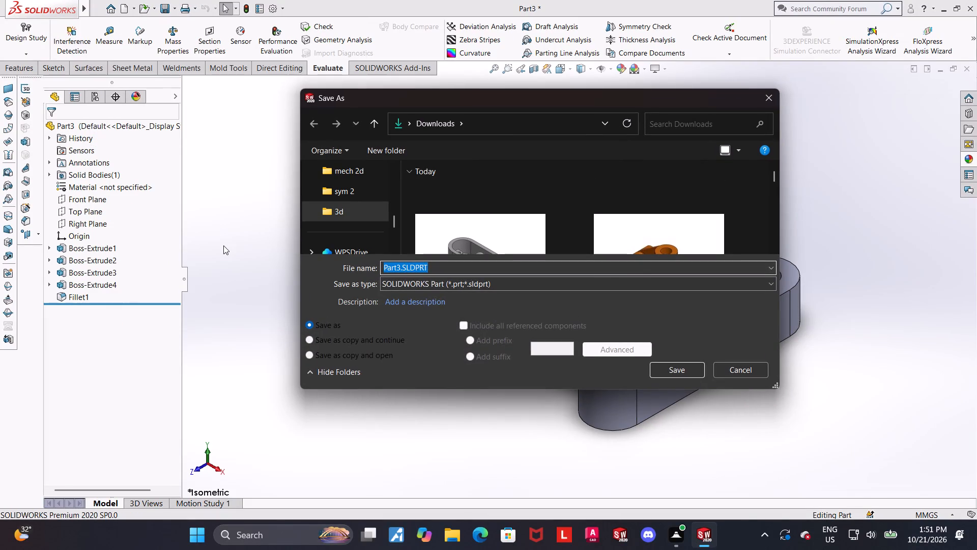
type("tri flanged toggle link")
key("Return")
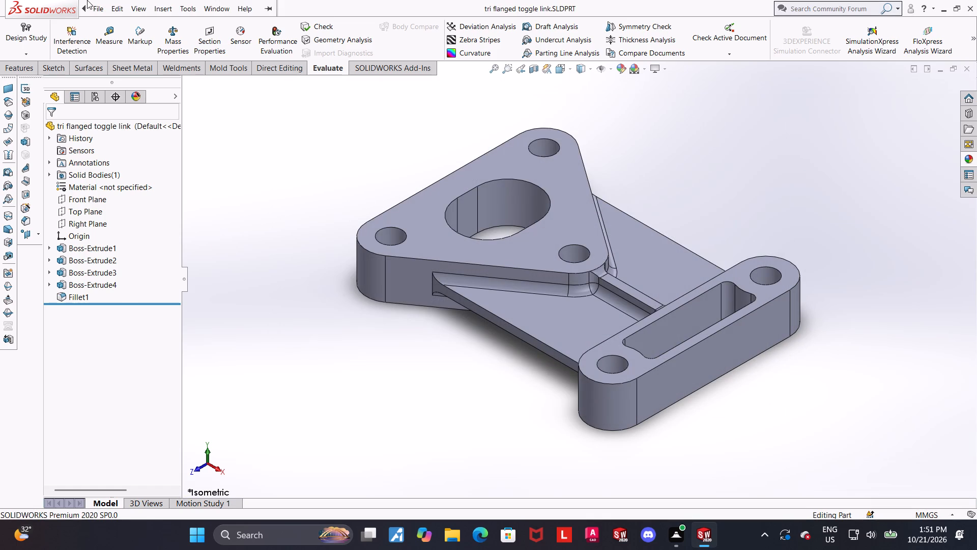
Export the saved toggle link part to the Downloads folder in another file format.
left_click(142, 143)
left_click(385, 282)
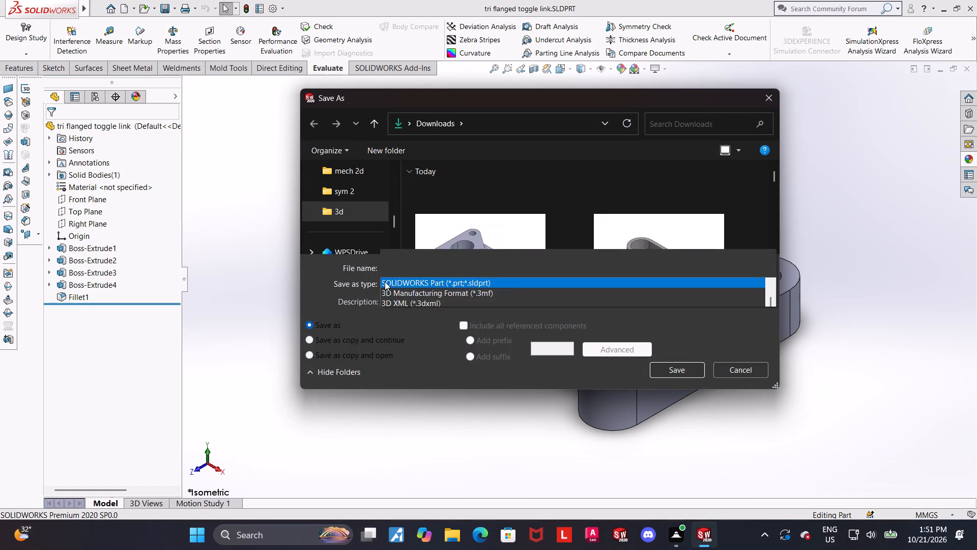
left_click(449, 79)
left_click(667, 393)
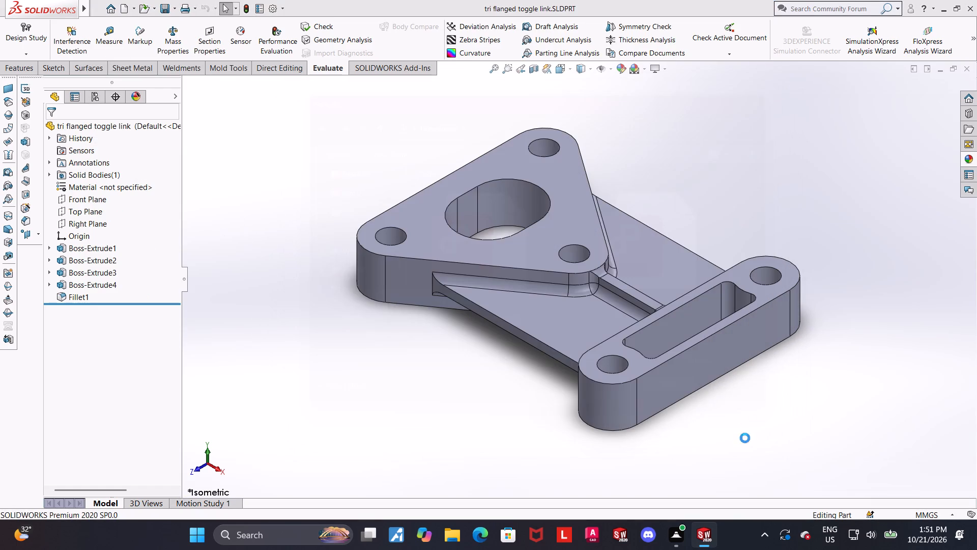